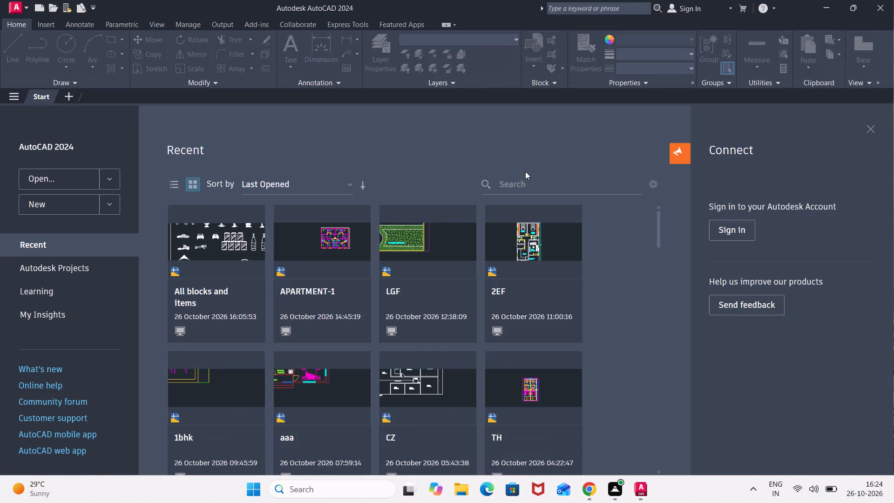
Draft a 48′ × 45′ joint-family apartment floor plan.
Create a new blank drawing.
double_click(87, 205)
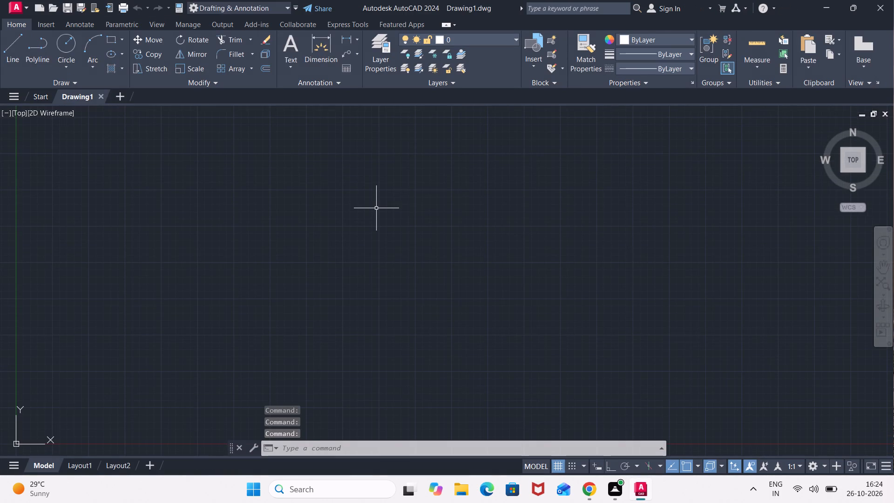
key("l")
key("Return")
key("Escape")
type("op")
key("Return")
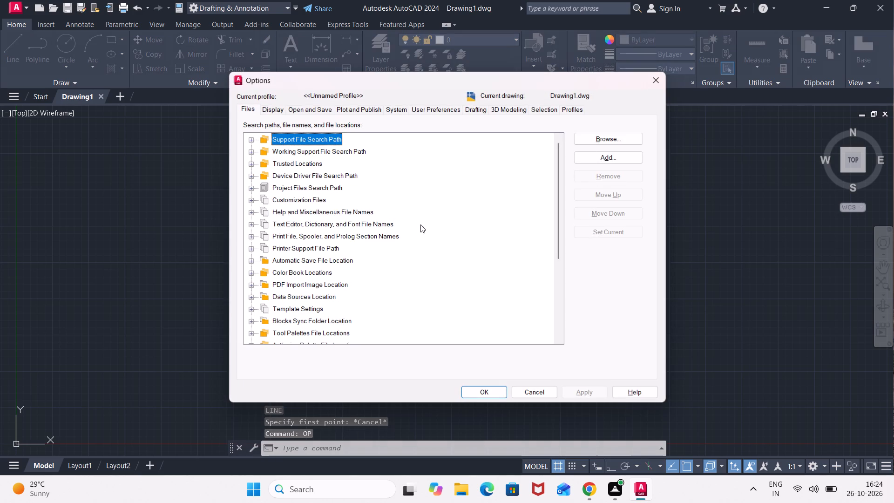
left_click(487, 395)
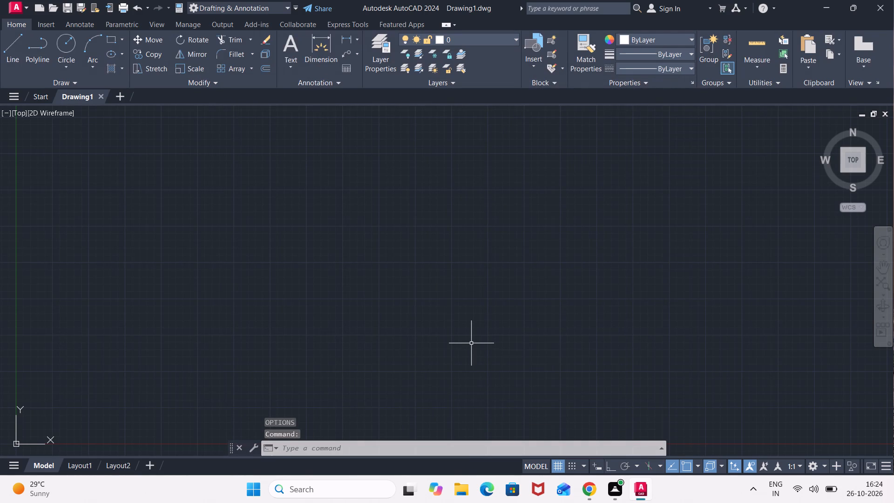
Turn on command log recording with LOGFILEON.
type("logfil")
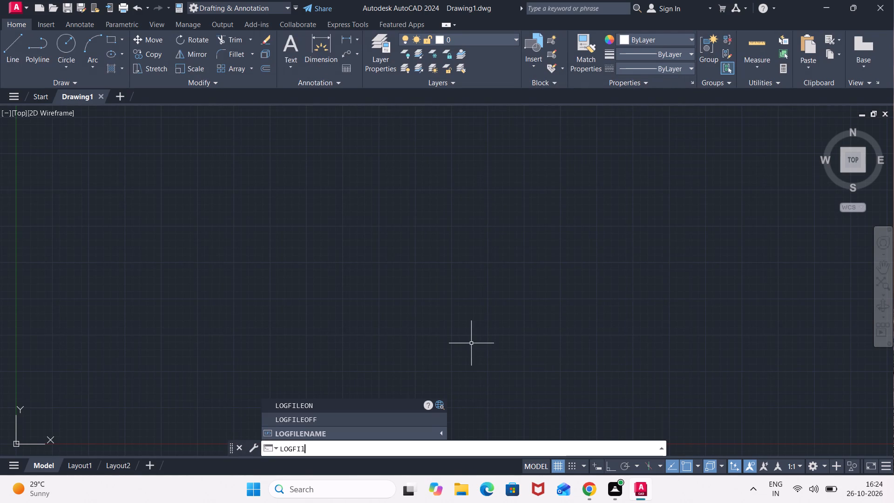
key("Return")
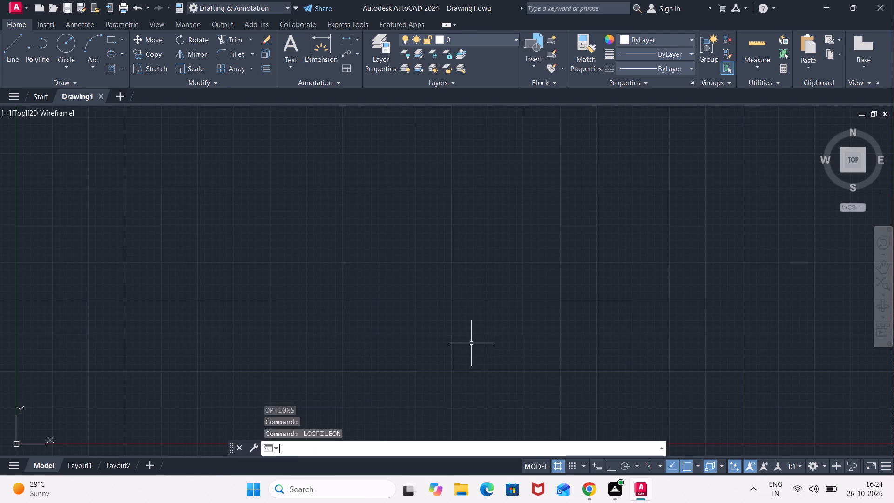
Save the new drawing in the Documents folder under the file name FA.
key("ctrl+s")
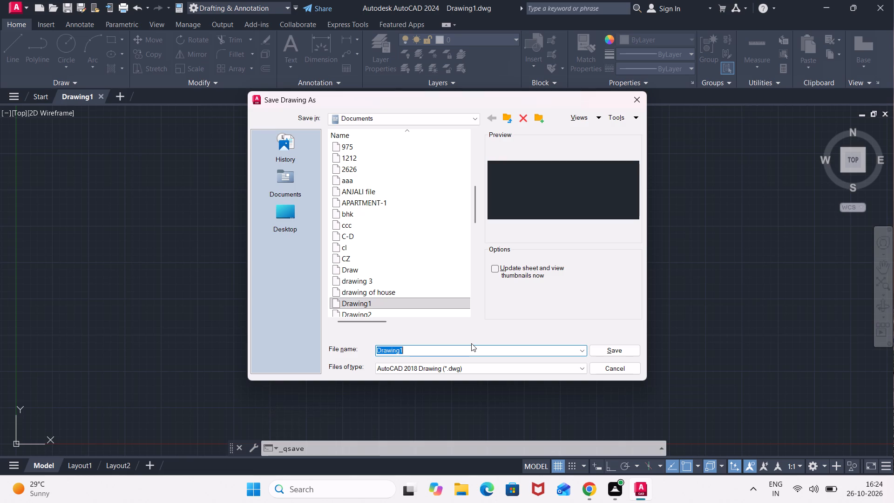
type("fa")
key("BackSpace")
key("BackSpace")
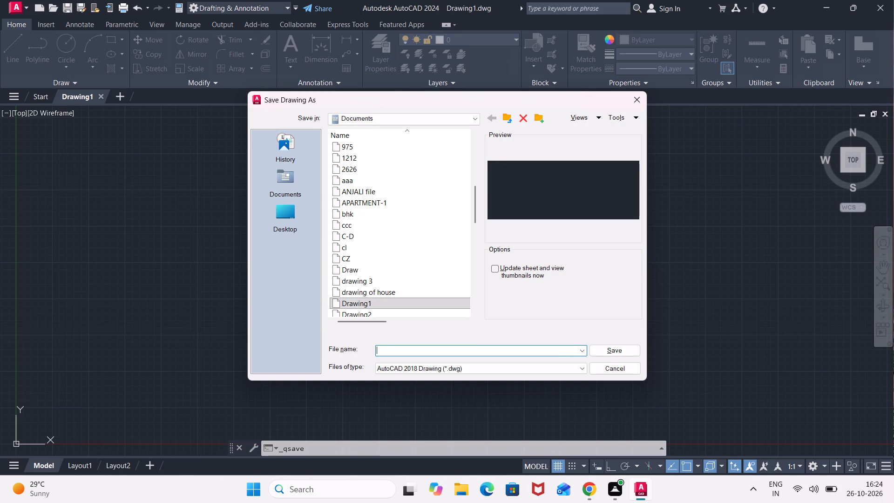
type("FA")
left_click(628, 352)
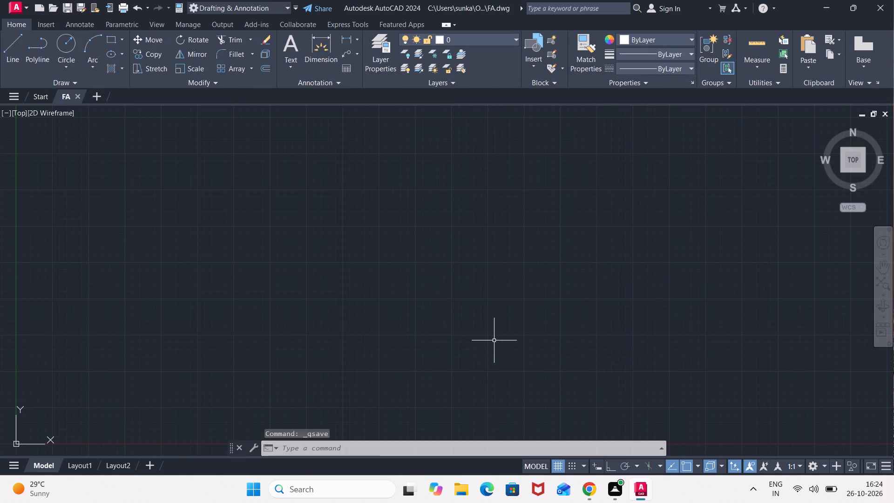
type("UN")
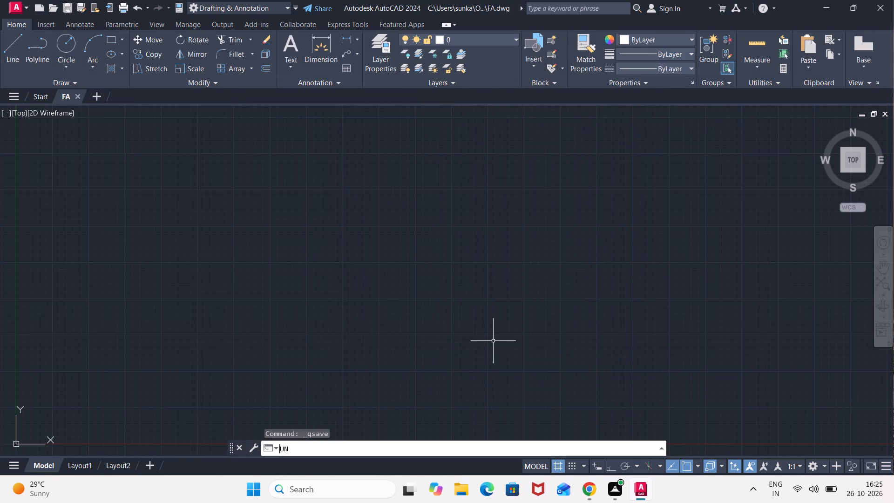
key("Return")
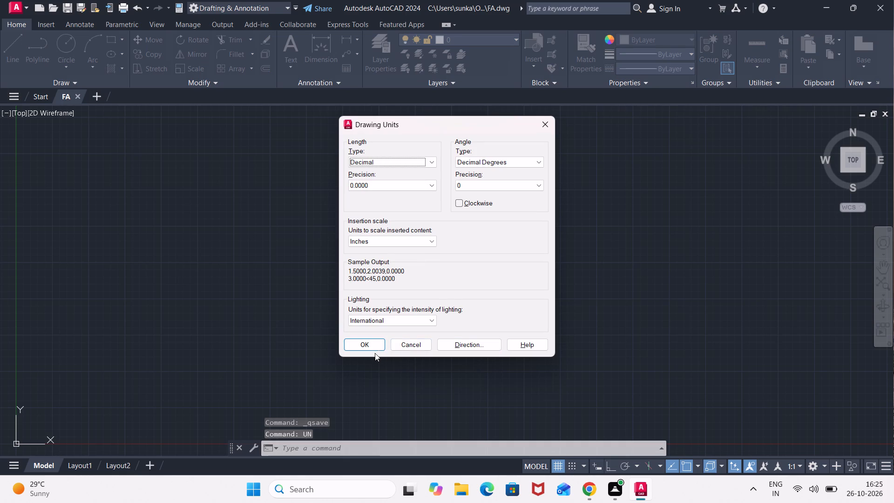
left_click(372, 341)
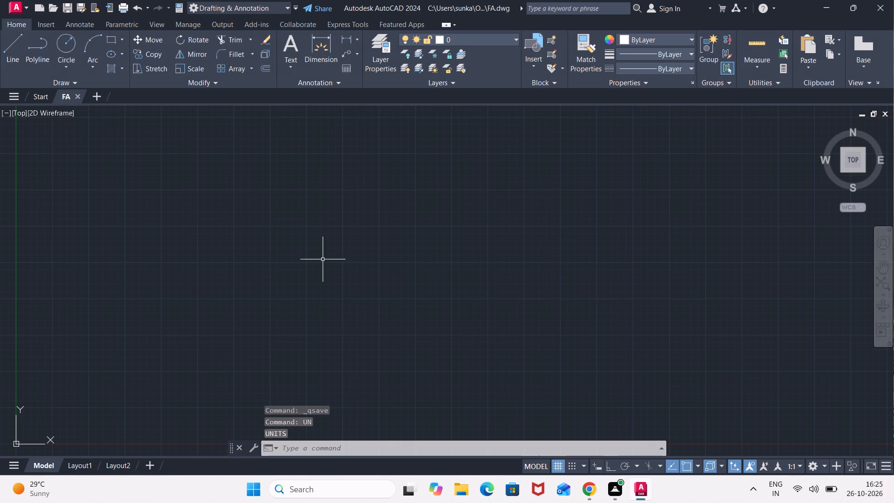
Set the drawing's length unit type to Engineering.
type("UN")
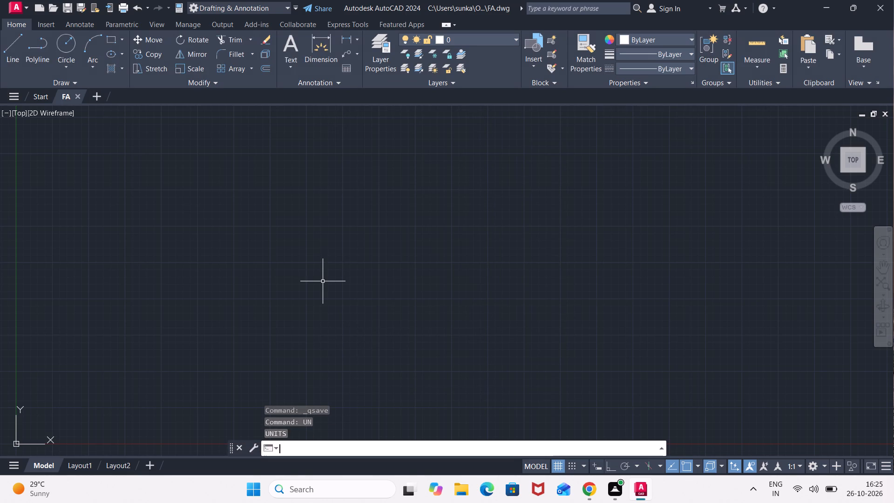
key("Return")
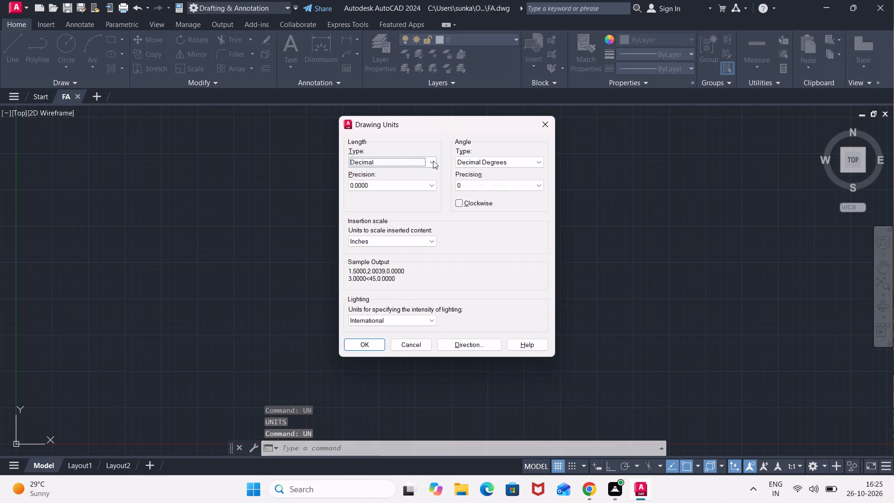
left_click(433, 161)
left_click(423, 189)
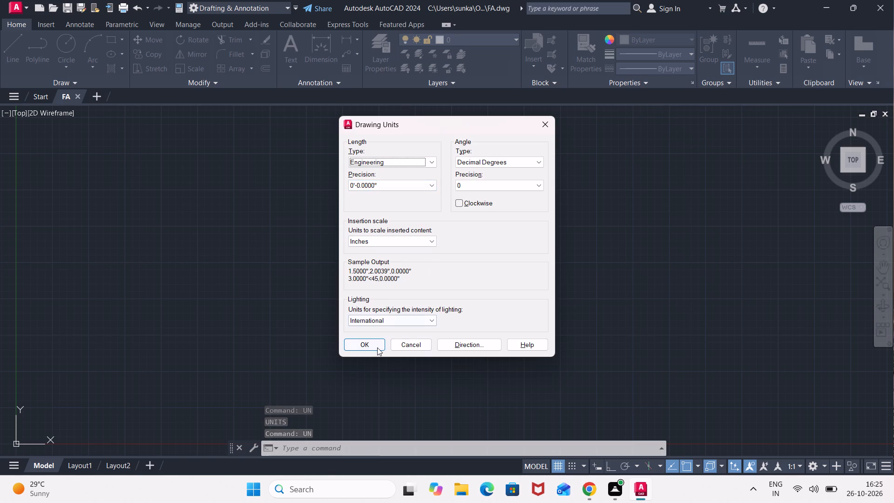
left_click(377, 347)
Modify the Standard dimension style so dimension lines are Yellow and extension lines are Green.
key("d")
key("Return")
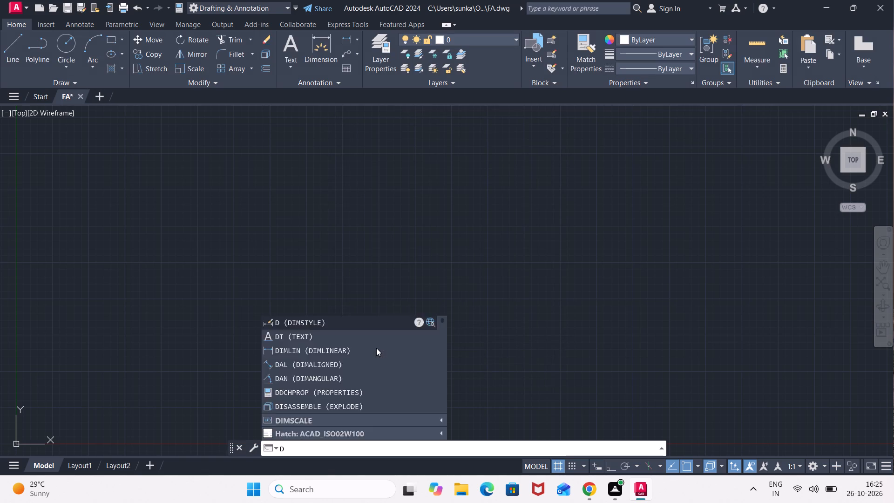
left_click(582, 229)
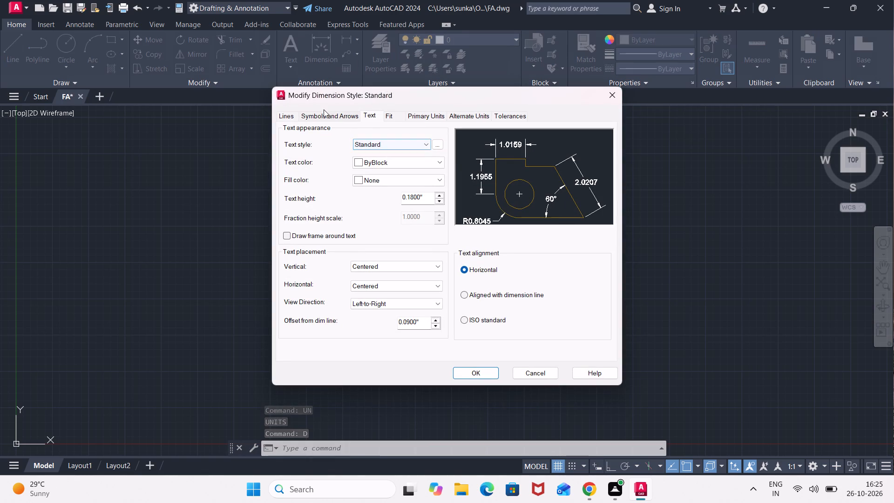
left_click(283, 114)
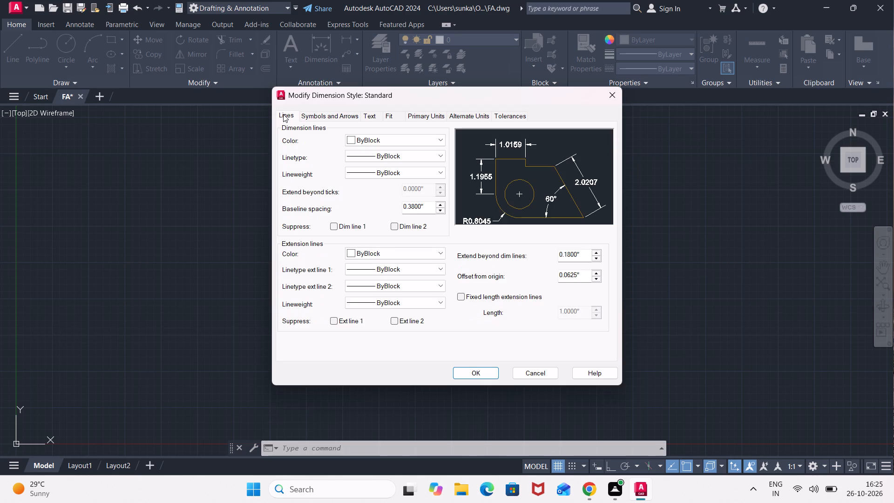
left_click(350, 142)
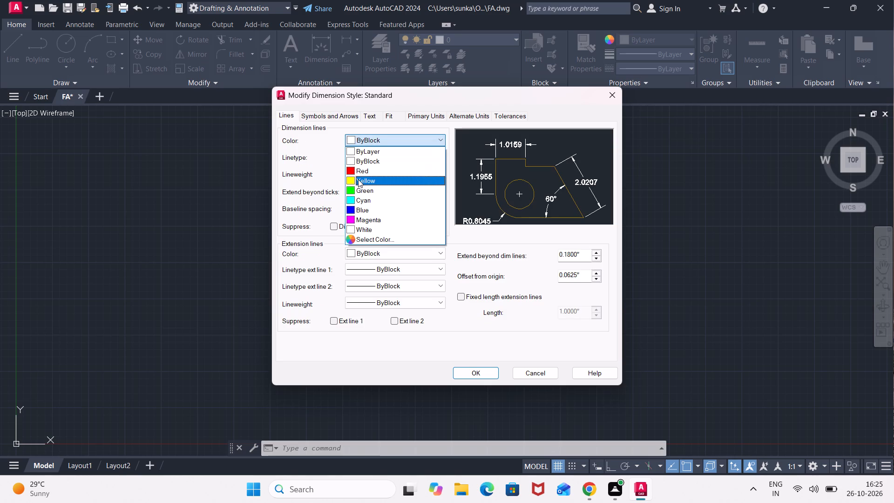
left_click(358, 179)
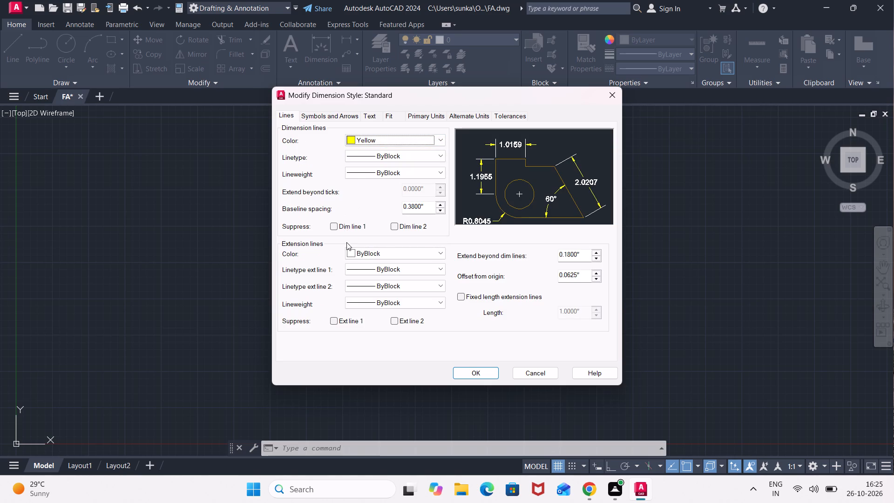
left_click(352, 252)
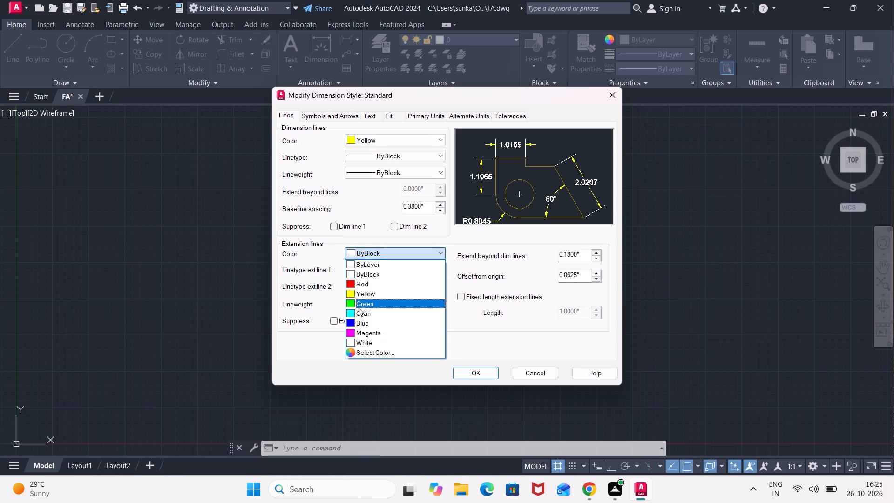
left_click(360, 299)
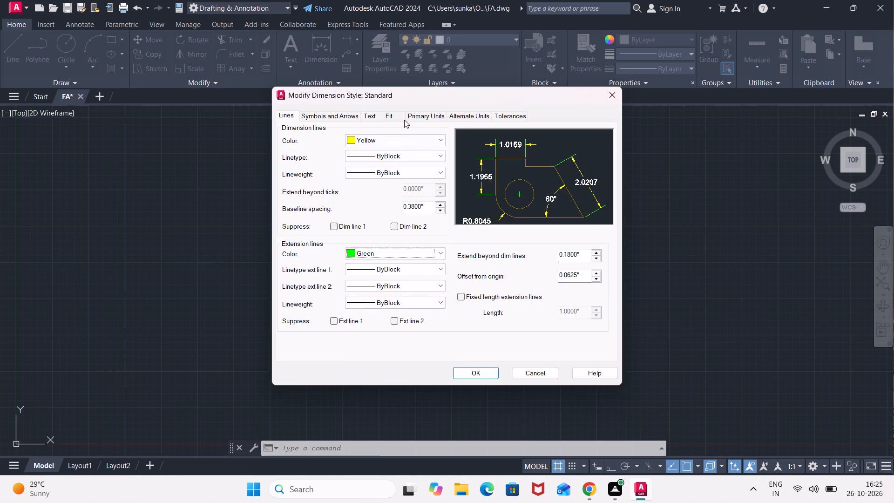
Change the font of the Standard text style used by the dimension style to italic8.shx and apply it.
left_click(375, 115)
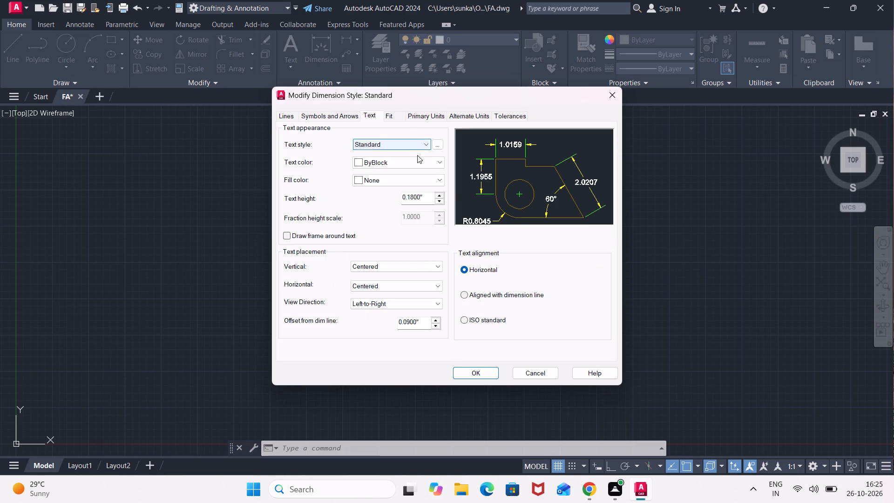
left_click(440, 145)
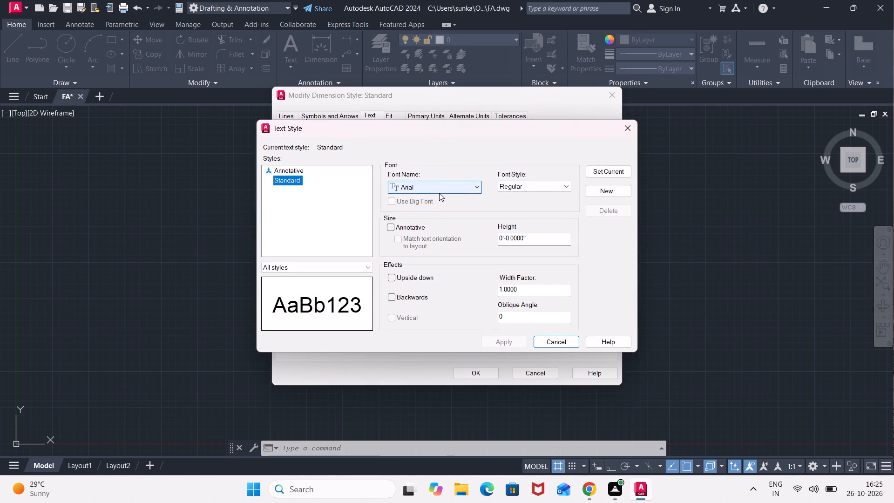
left_click(441, 189)
scroll(440, 224, "down", 11)
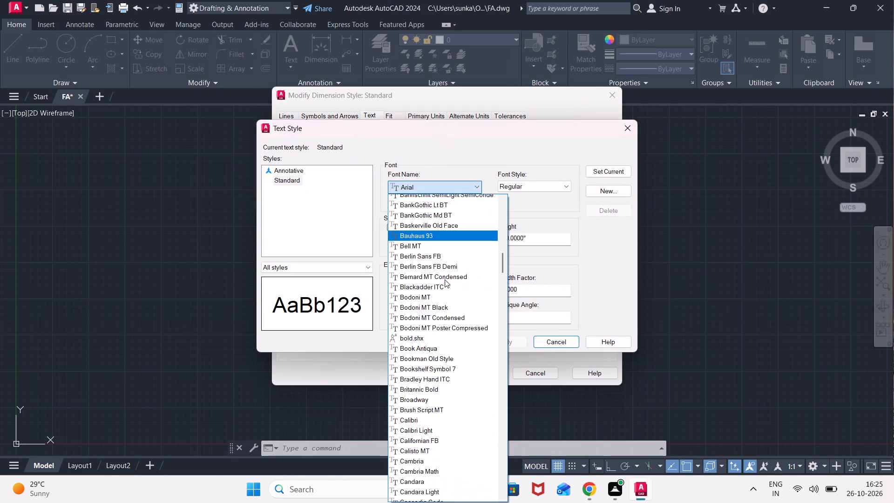
scroll(445, 279, "down", 16)
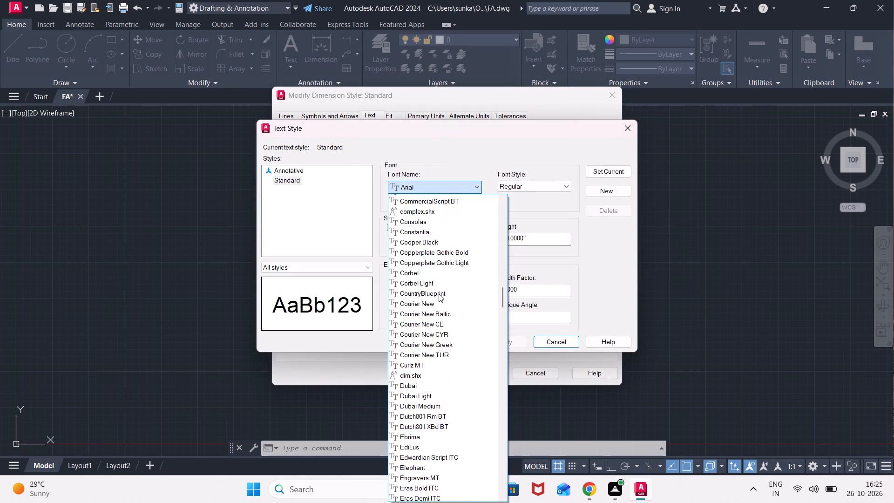
scroll(439, 294, "down", 12)
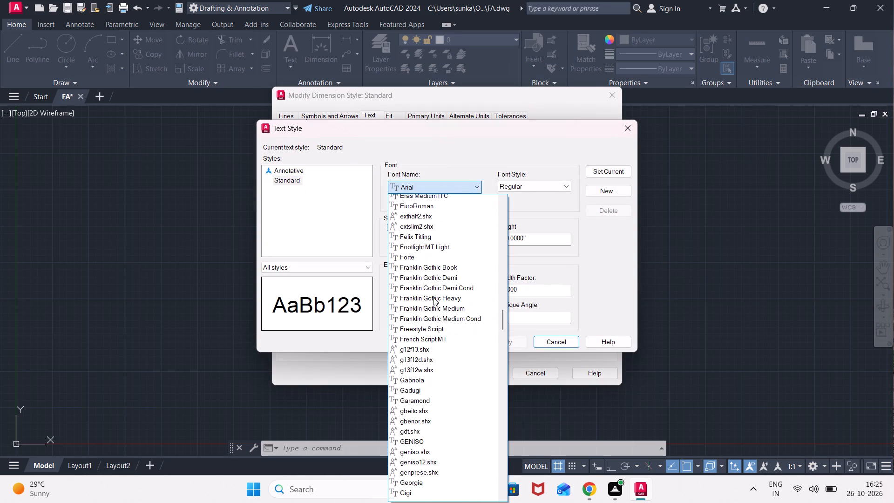
scroll(433, 298, "down", 11)
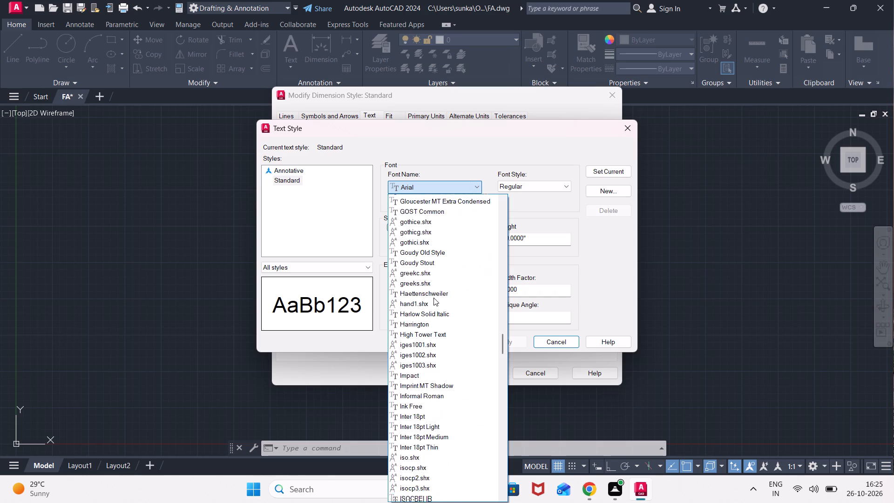
scroll(433, 298, "down", 2)
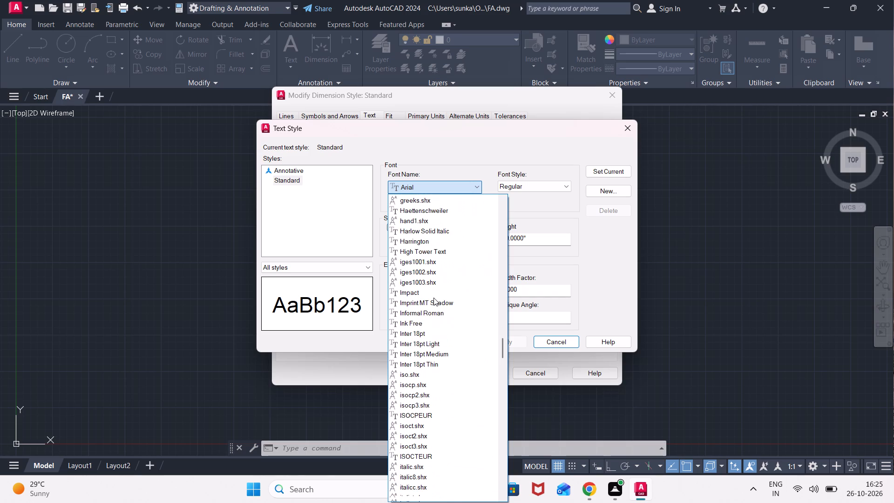
scroll(433, 298, "down", 3)
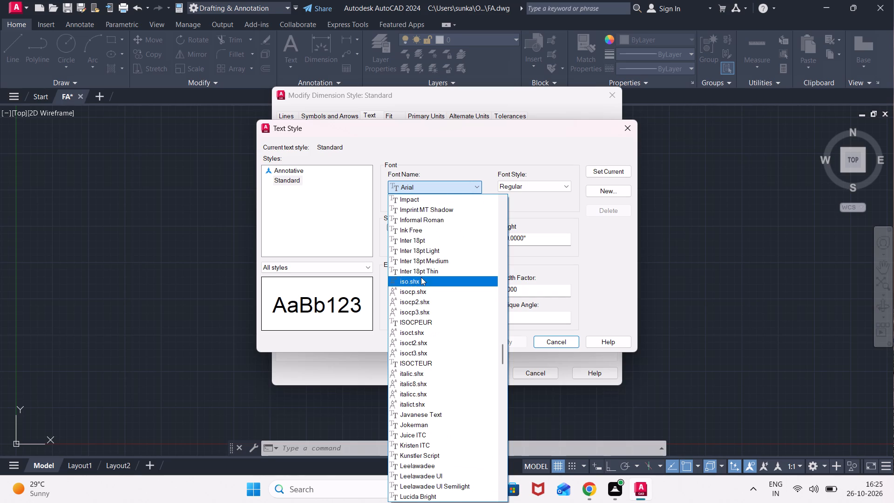
scroll(424, 339, "down", 1)
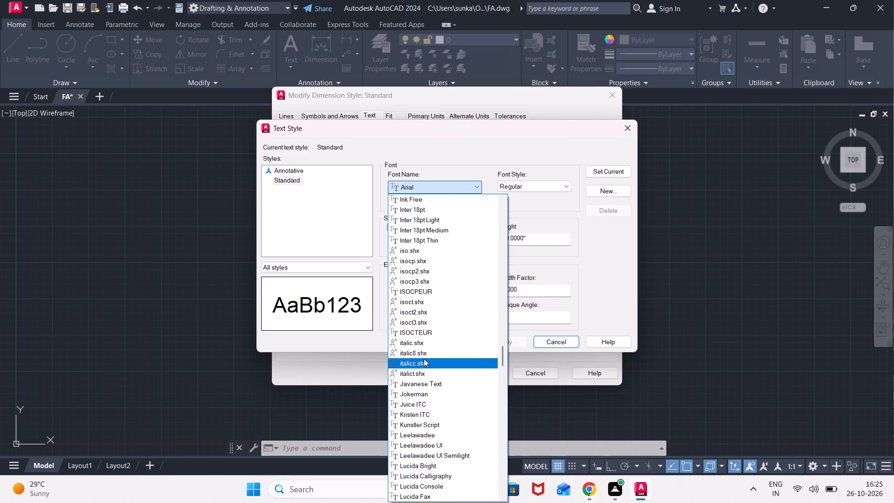
left_click(419, 353)
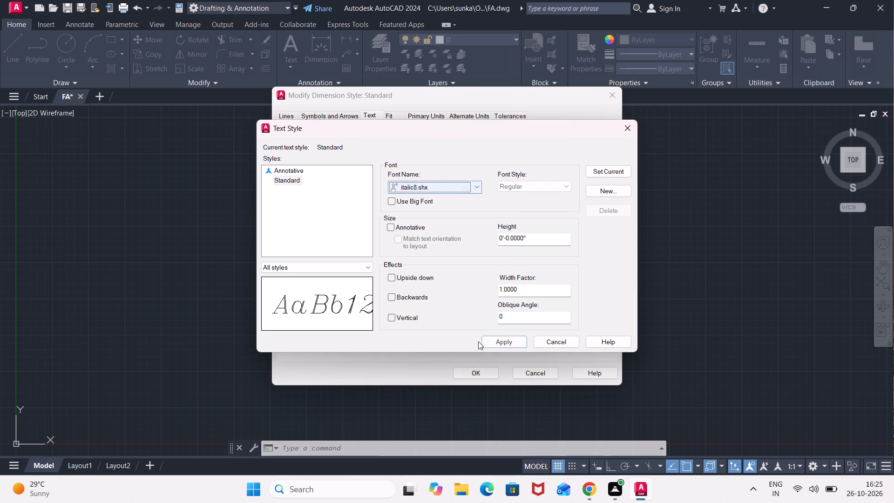
left_click(503, 345)
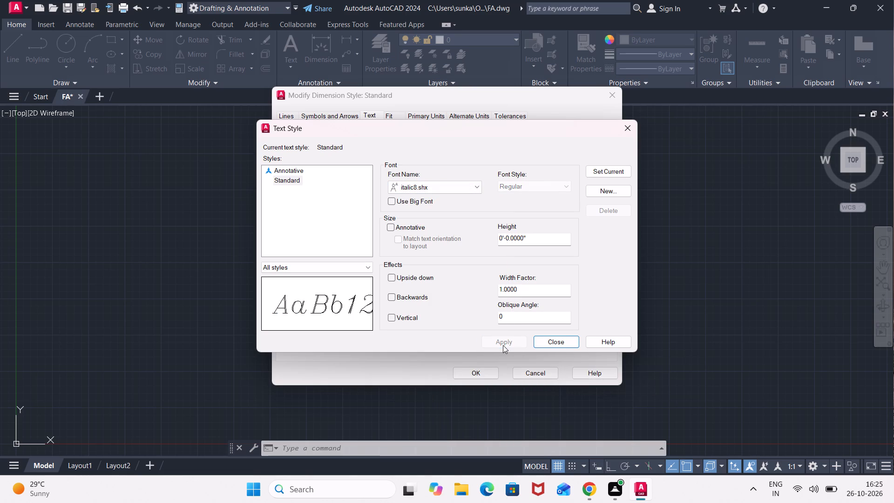
left_click(566, 344)
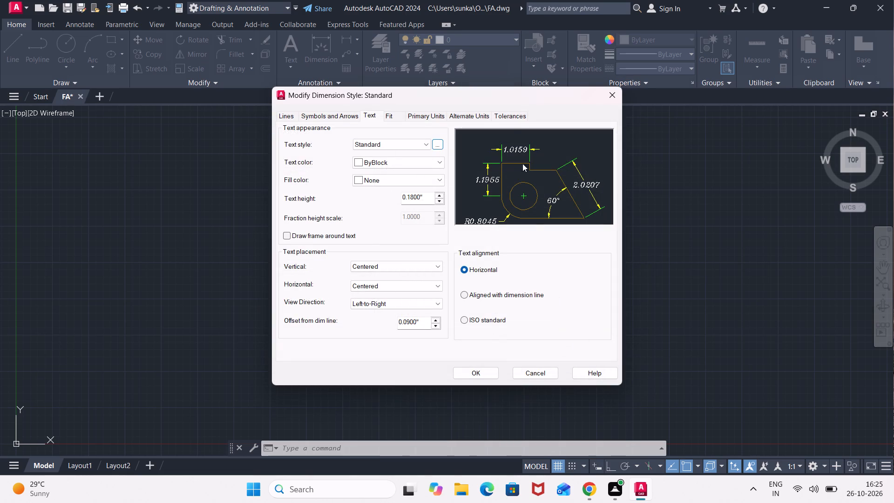
Set the Standard dimension style's linear primary unit format to Engineering.
left_click(440, 115)
left_click(434, 140)
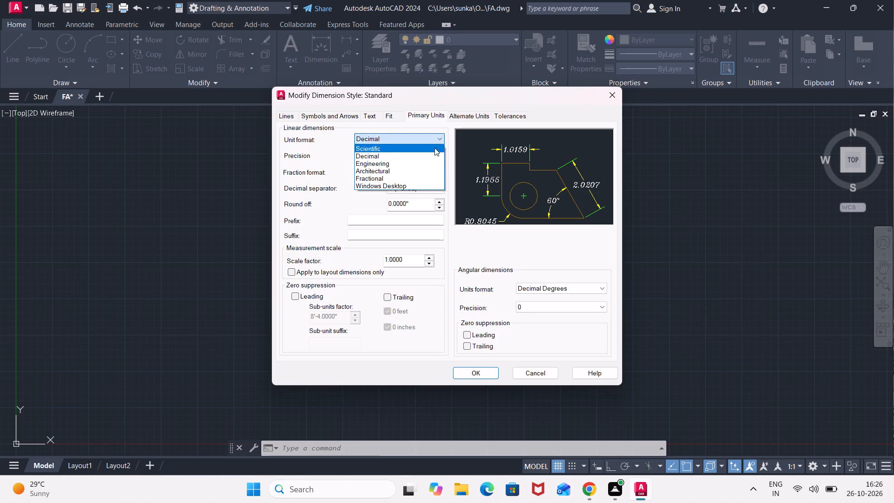
left_click(432, 163)
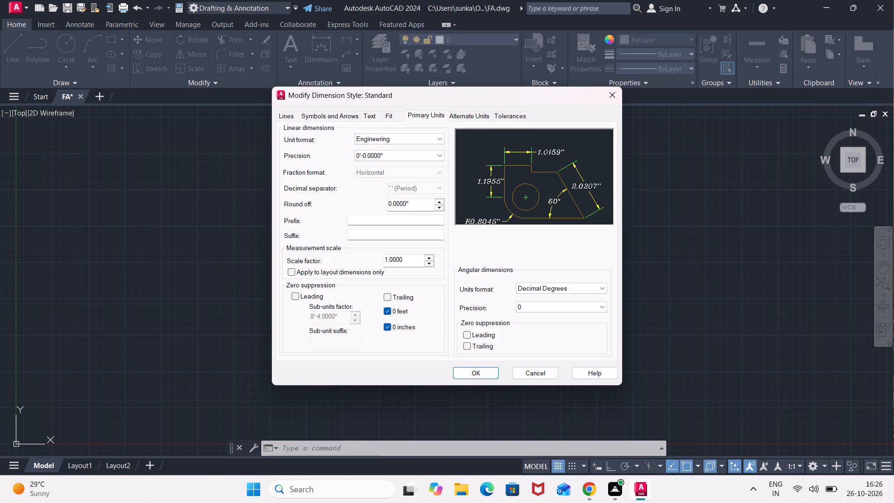
Set the Standard dimension style's text height to 8", accept the changes and close the Dimension Style Manager.
left_click(371, 114)
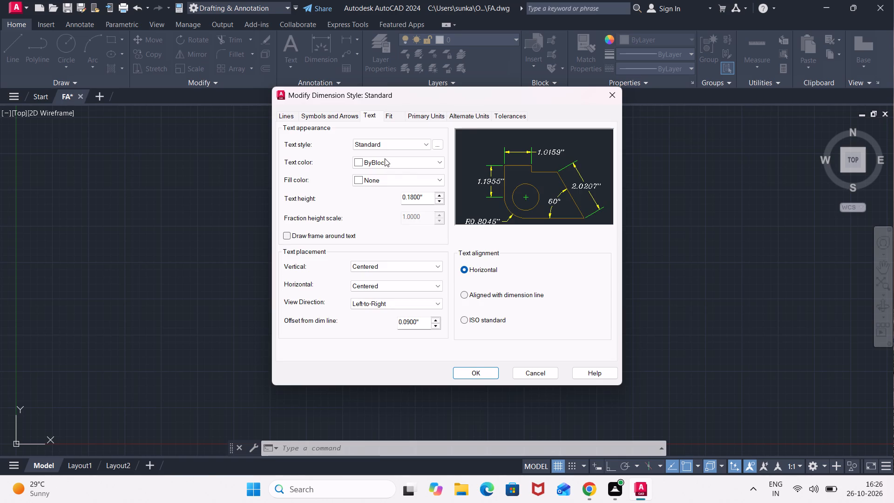
double_click(427, 197)
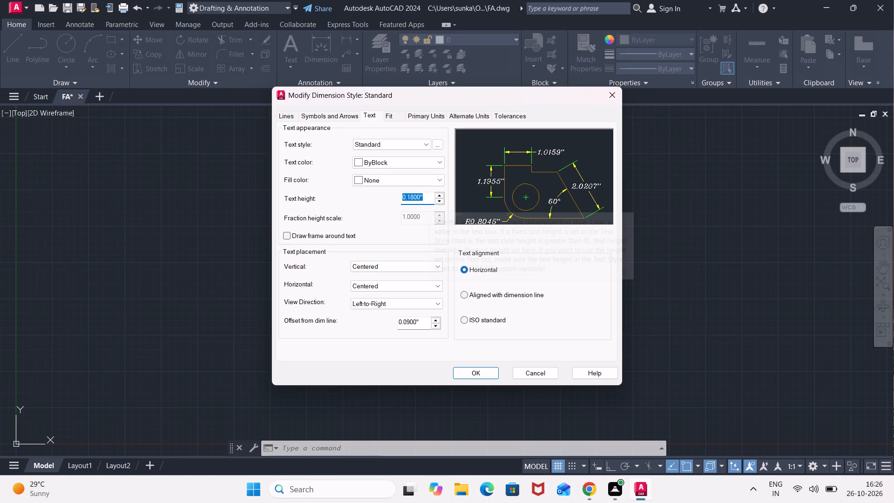
type("8\"")
key("Return")
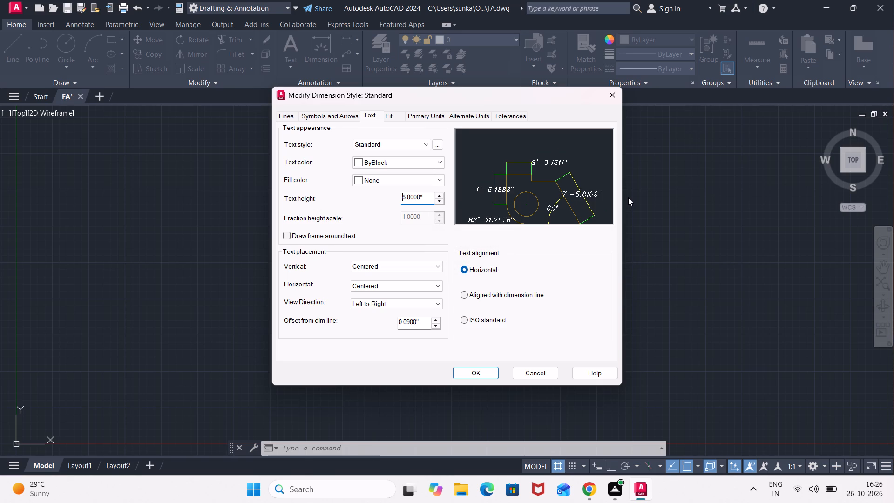
left_click(470, 370)
left_click(525, 344)
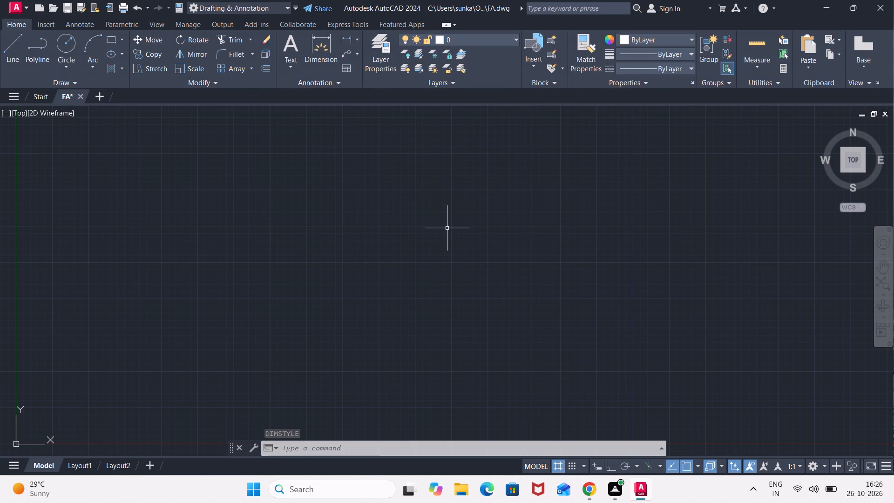
Reopen the Standard dimension style and check its primary unit settings.
key("d")
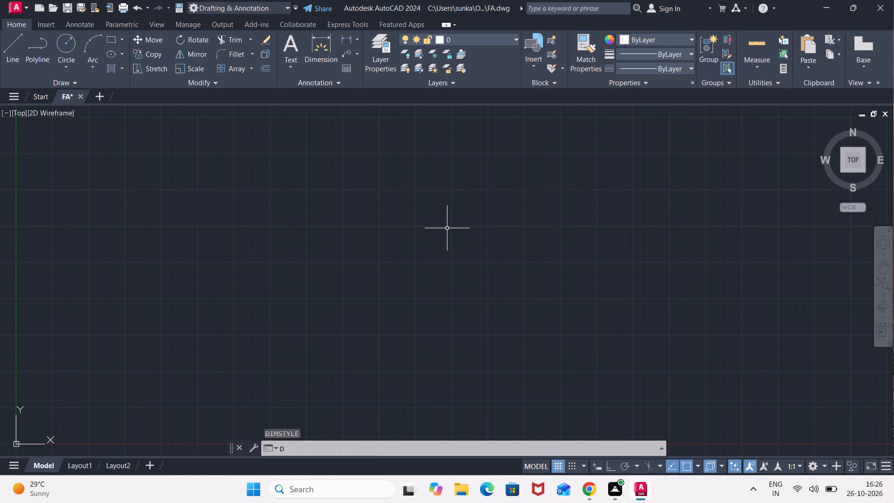
key("Return")
left_click(571, 232)
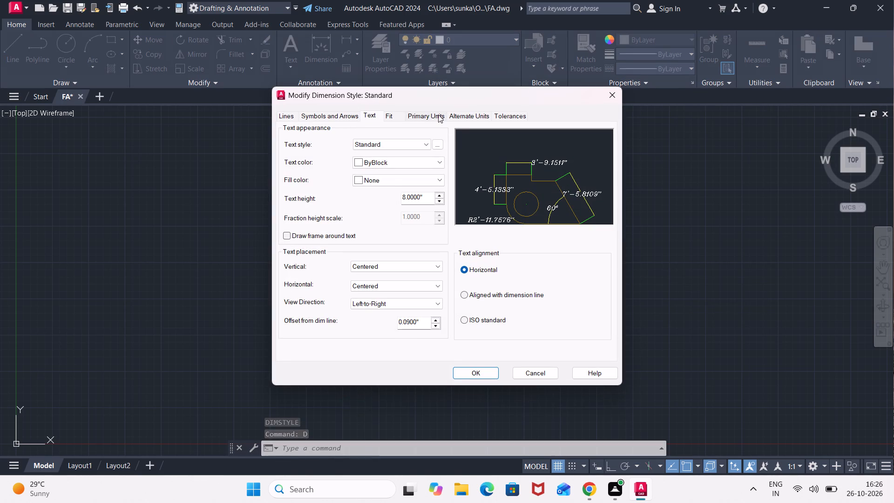
left_click(438, 115)
left_click(470, 371)
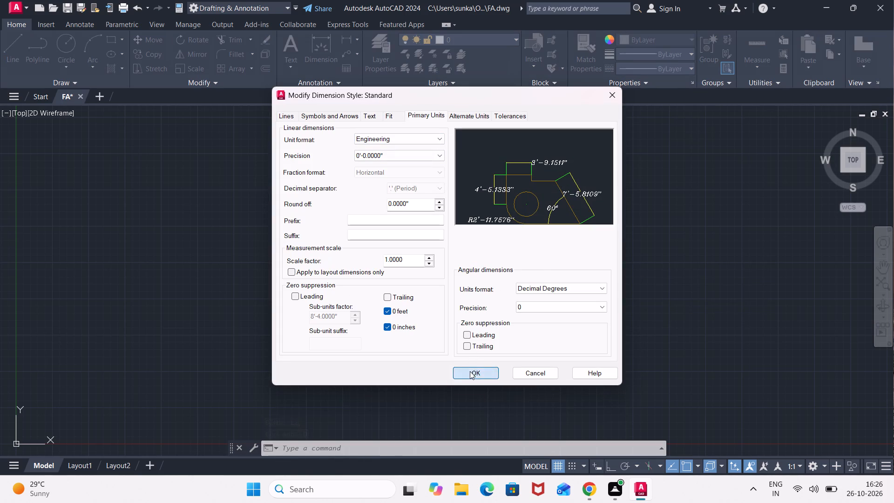
left_click(519, 344)
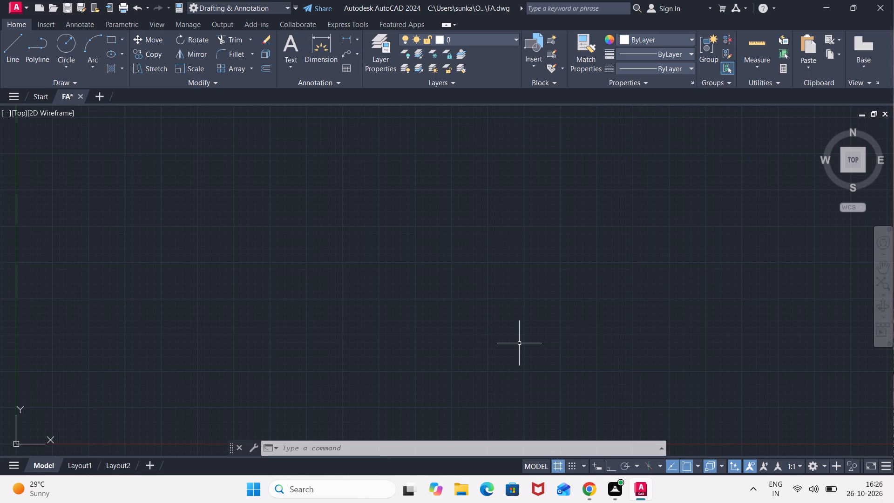
key("Escape")
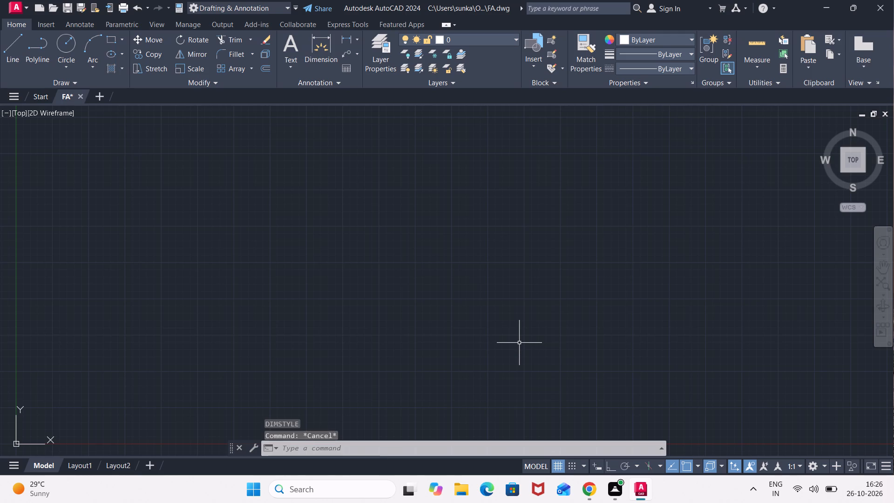
Draw a rectangle by dimensions, 48' long and 45' wide, extending up and to the right from a free corner point.
type("REC")
key("Return")
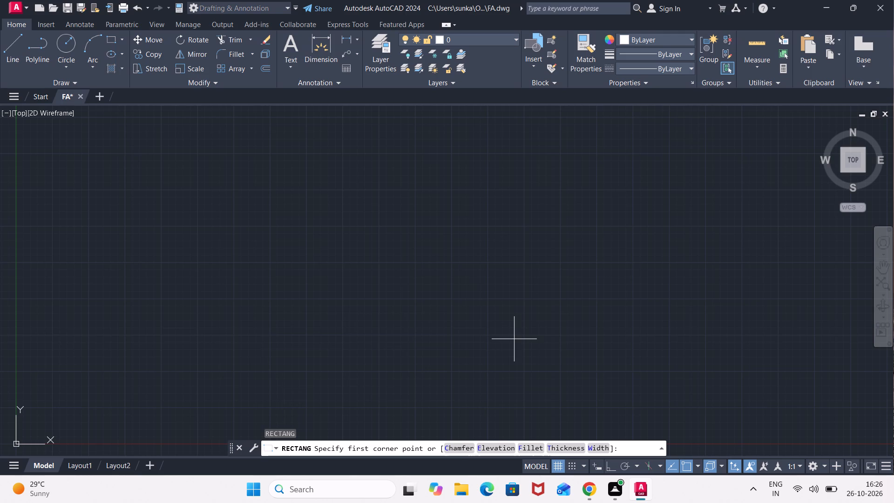
scroll(488, 333, "down", 5)
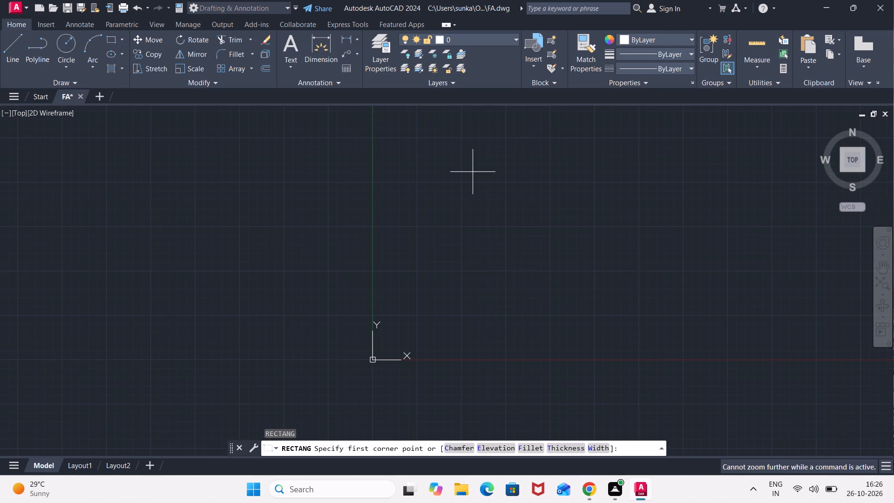
left_click(468, 148)
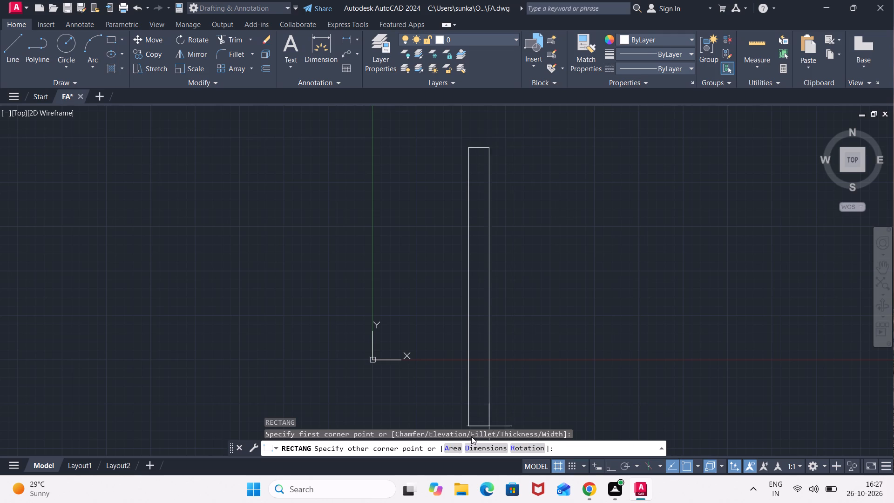
left_click(480, 449)
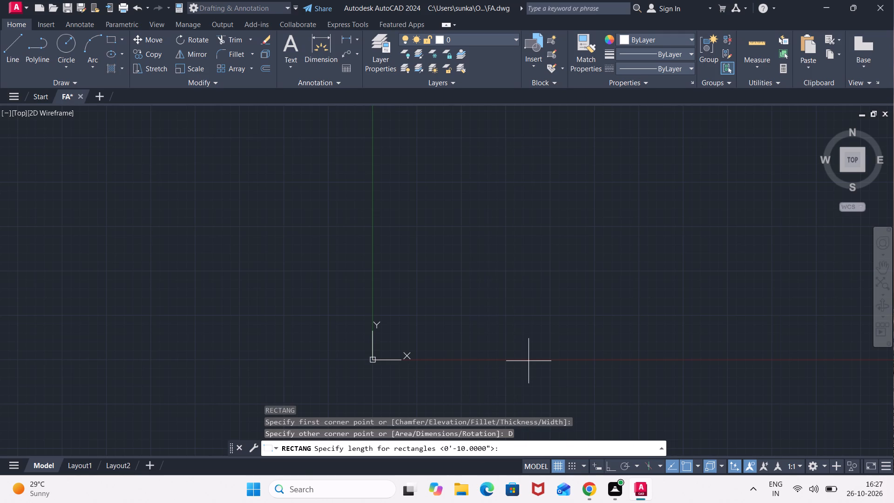
type("48'")
key("Return")
type("45")
key("apostrophe")
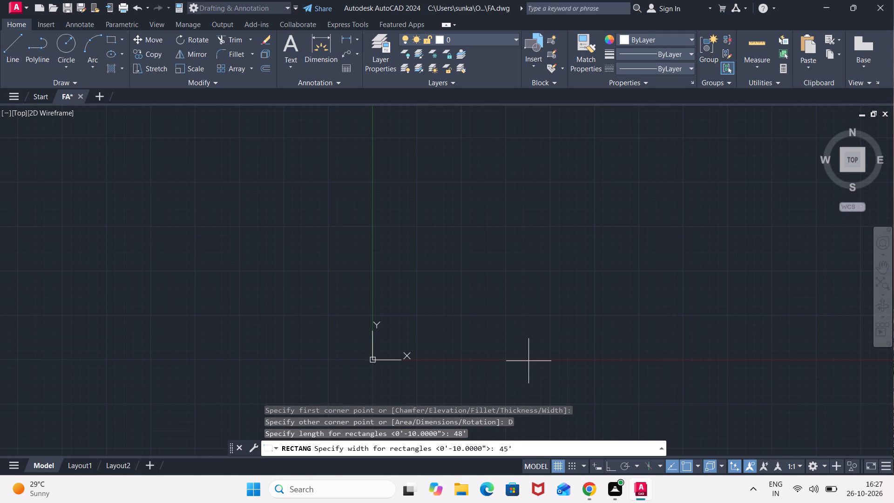
key("Return")
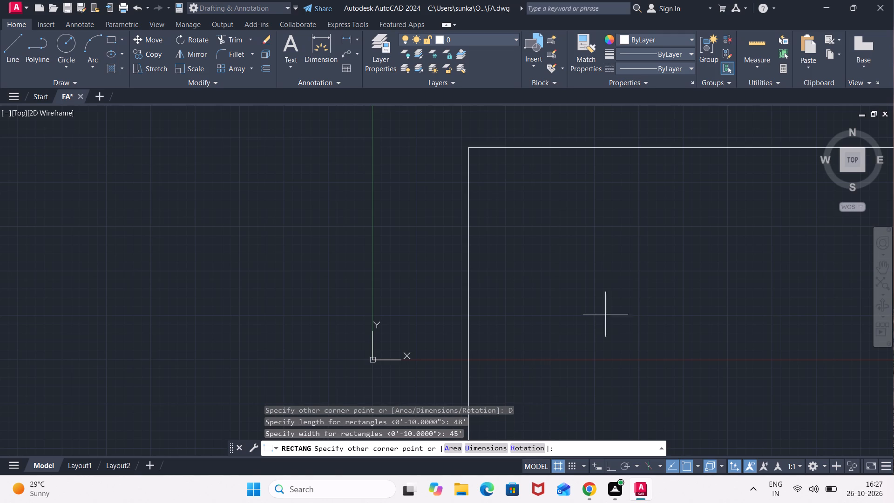
left_click(647, 124)
Move the UCS origin to a free point farther below and to the left of the rectangle.
scroll(647, 125, "down", 3)
middle_click_drag(647, 125, 348, 240)
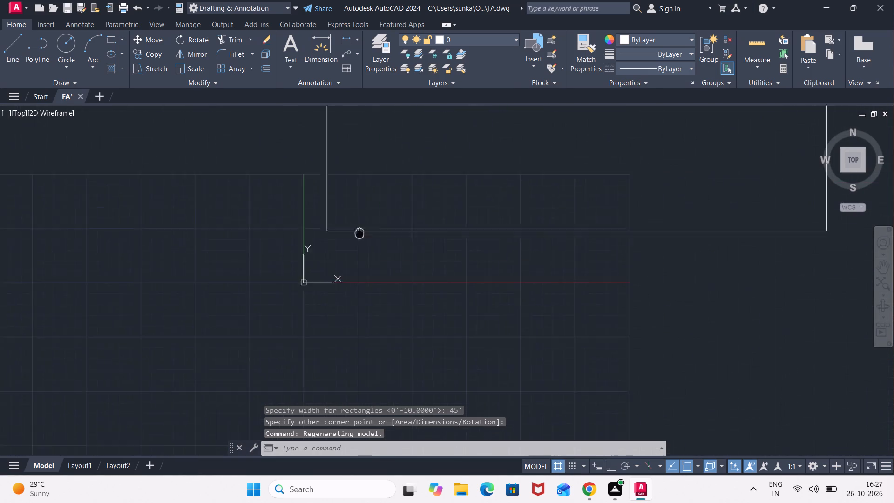
middle_click_drag(348, 240, 334, 254)
scroll(471, 218, "down", 1)
scroll(520, 172, "down", 1)
middle_click_drag(522, 163, 508, 240)
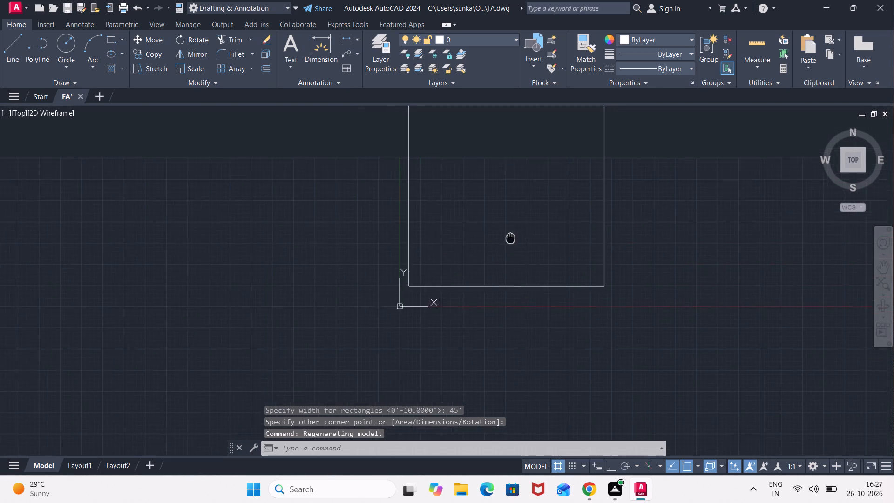
middle_click_drag(508, 240, 485, 265)
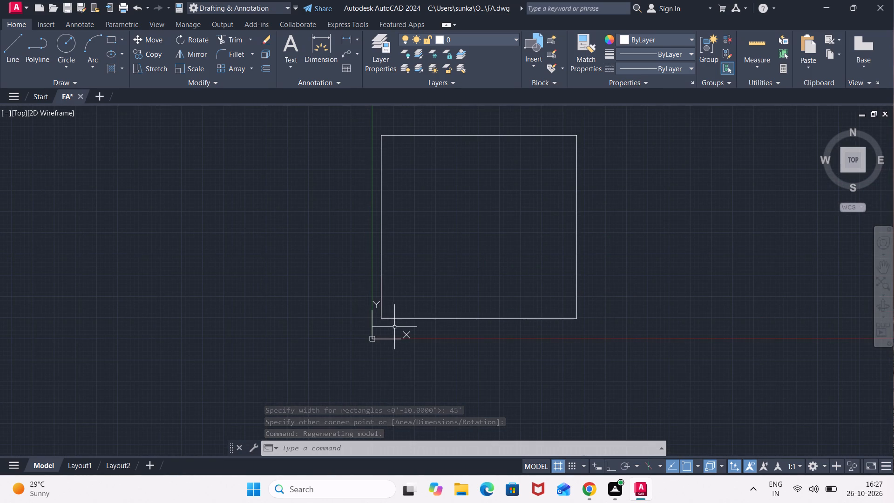
left_click(373, 339)
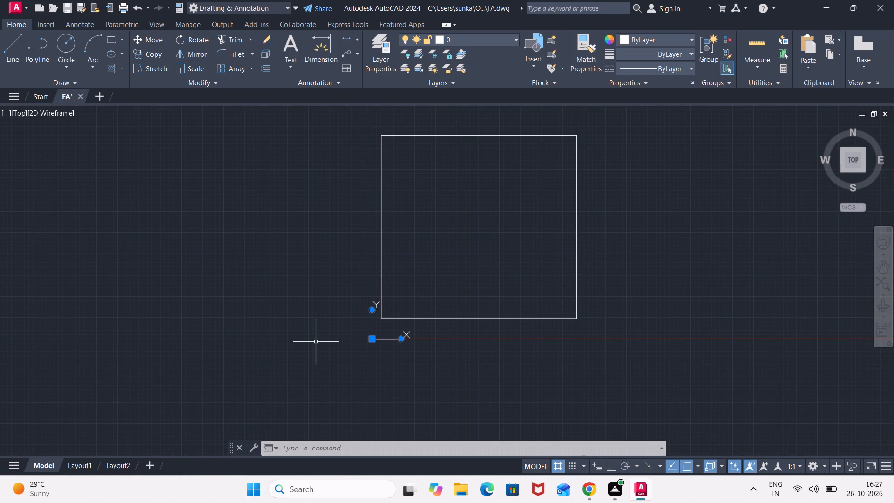
left_click(374, 338)
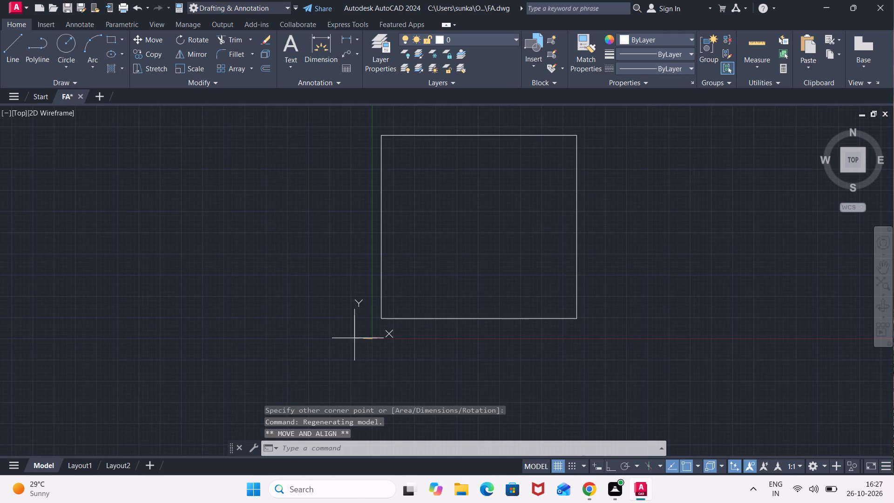
middle_click_drag(363, 340, 458, 270)
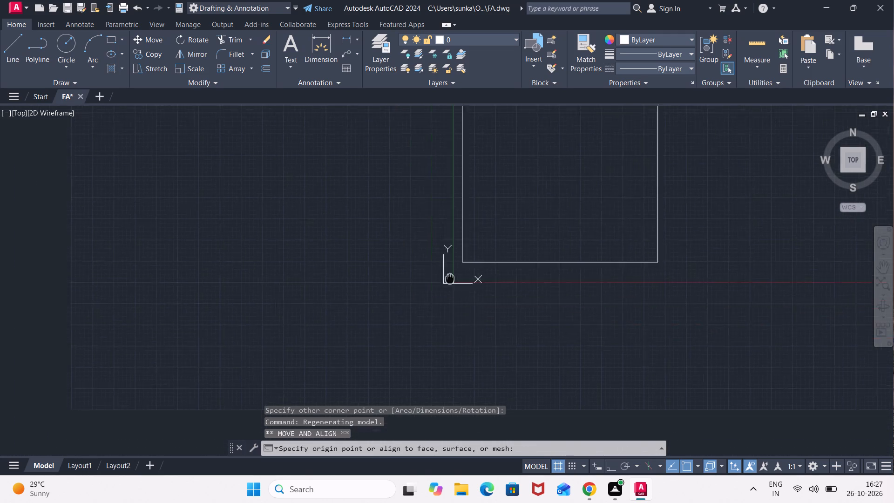
middle_click_drag(458, 270, 461, 267)
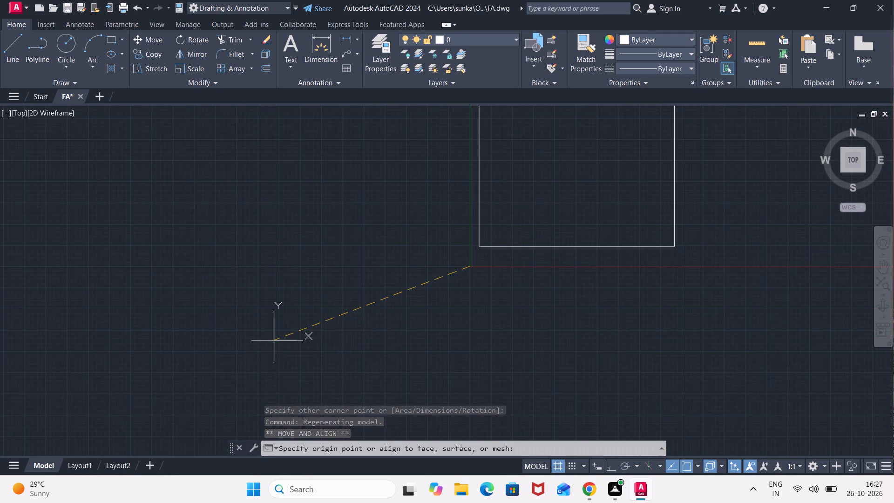
left_click(273, 340)
middle_click_drag(571, 184, 390, 247)
key("Escape")
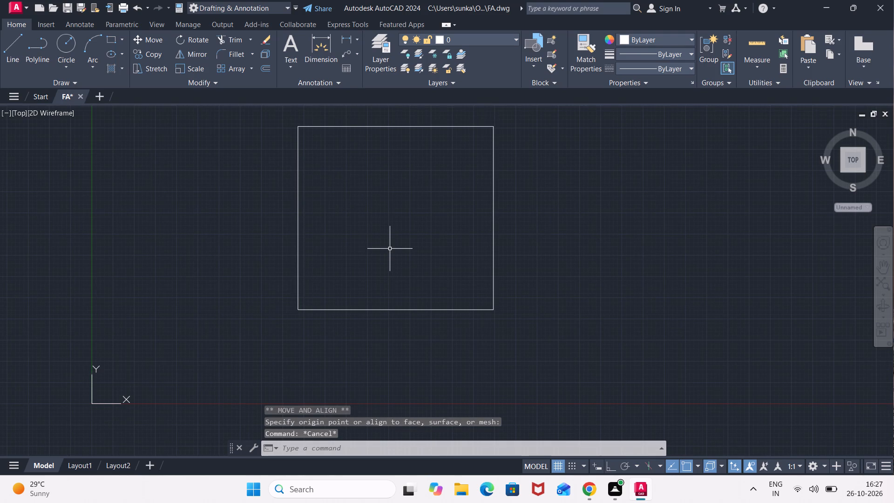
Offset the 48' by 45' rectangle inward by 4.5".
key("o")
key("Return")
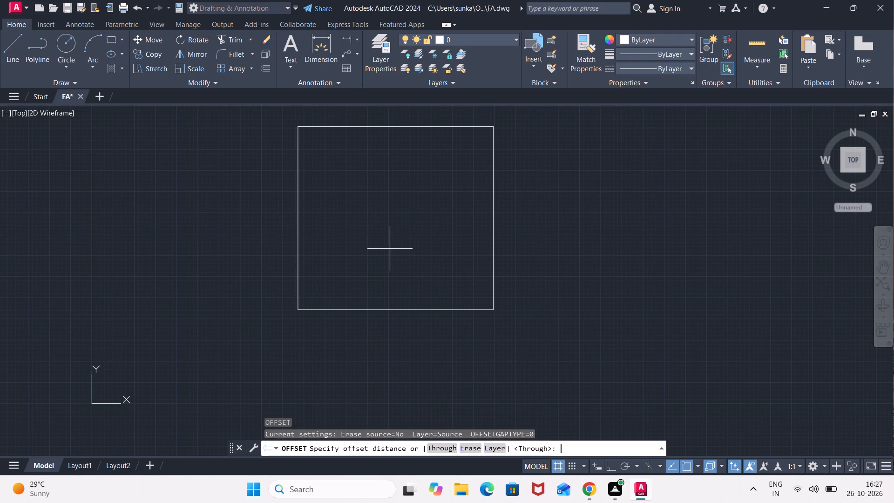
key("9")
key("BackSpace")
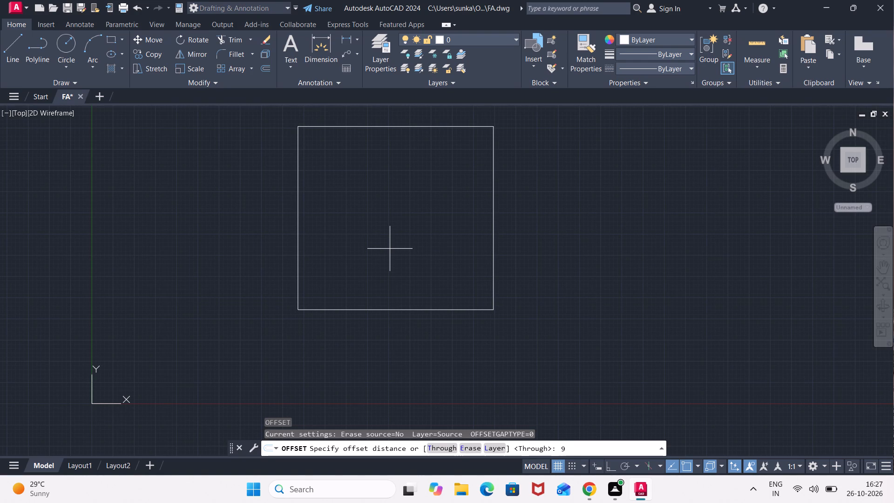
type("4.5\"")
key("Return")
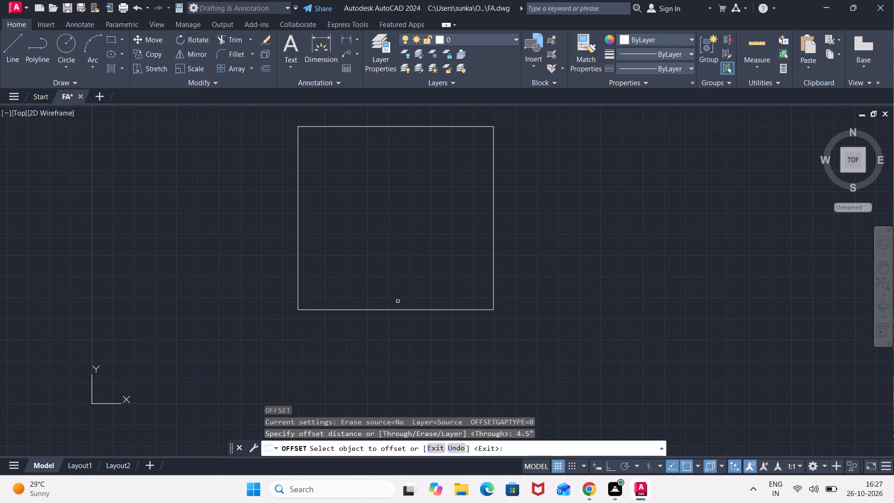
left_click(423, 310)
left_click(424, 289)
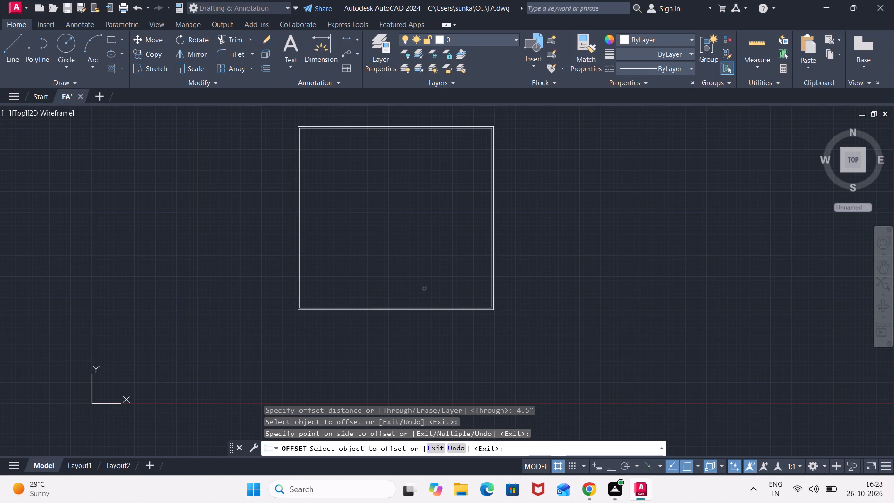
scroll(438, 227, "up", 2)
key("Escape")
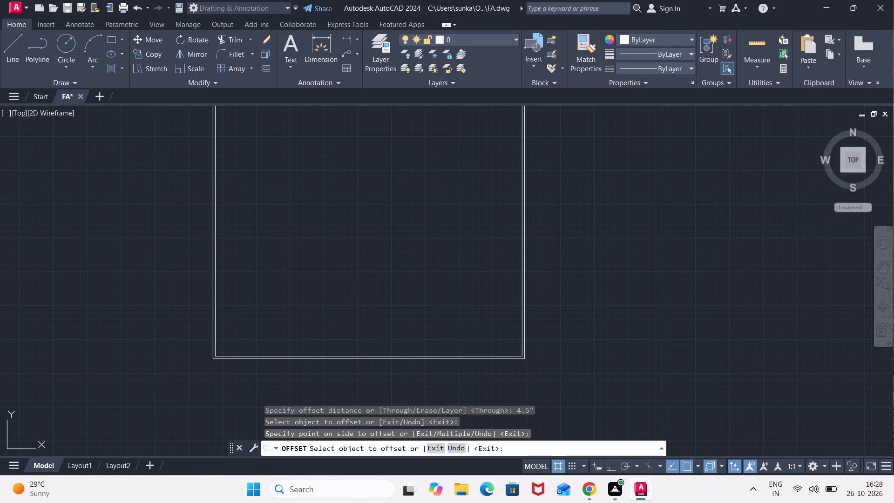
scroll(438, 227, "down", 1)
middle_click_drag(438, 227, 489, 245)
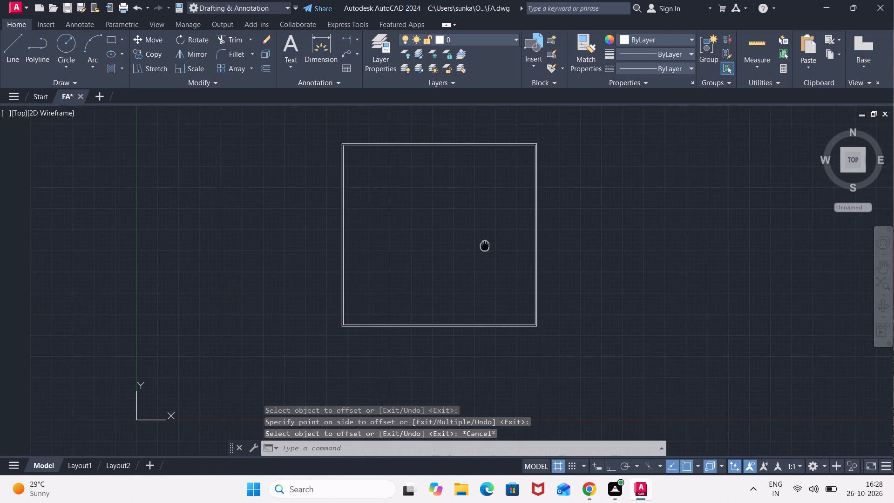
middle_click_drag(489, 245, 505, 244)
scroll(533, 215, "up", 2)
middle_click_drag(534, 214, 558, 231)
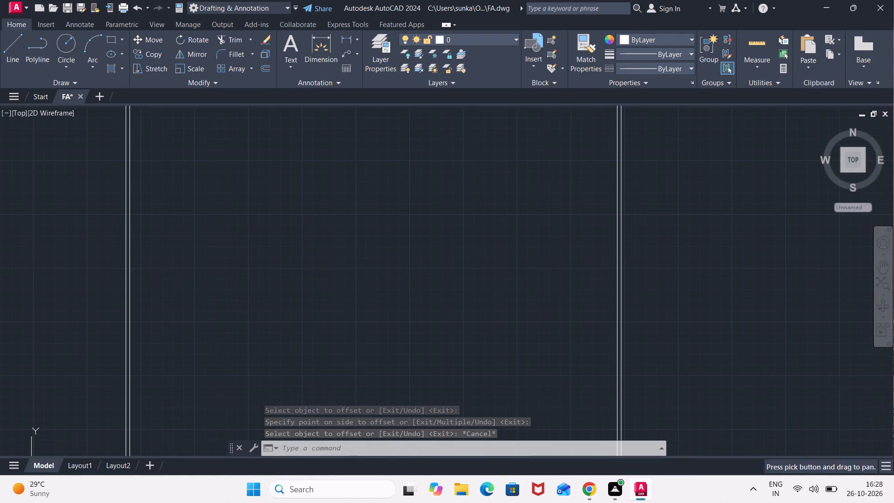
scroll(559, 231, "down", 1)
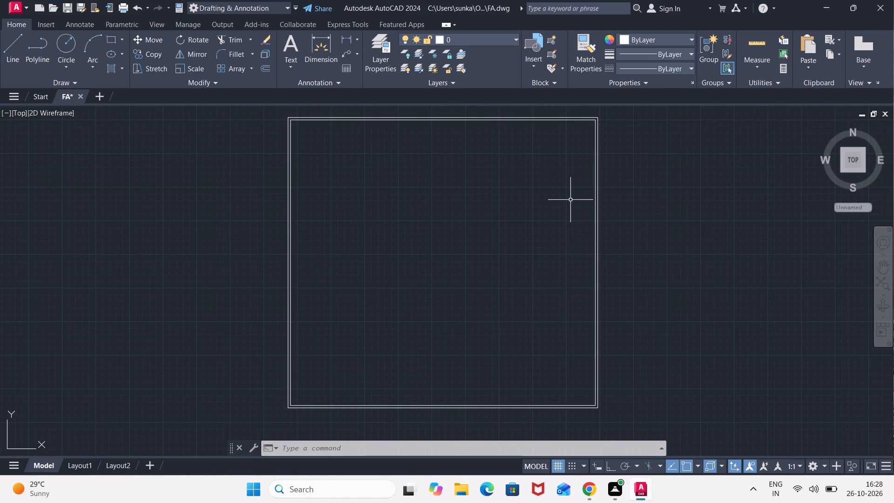
Explode the inner offset rectangle of the double-line outline into separate lines.
scroll(600, 224, "up", 2)
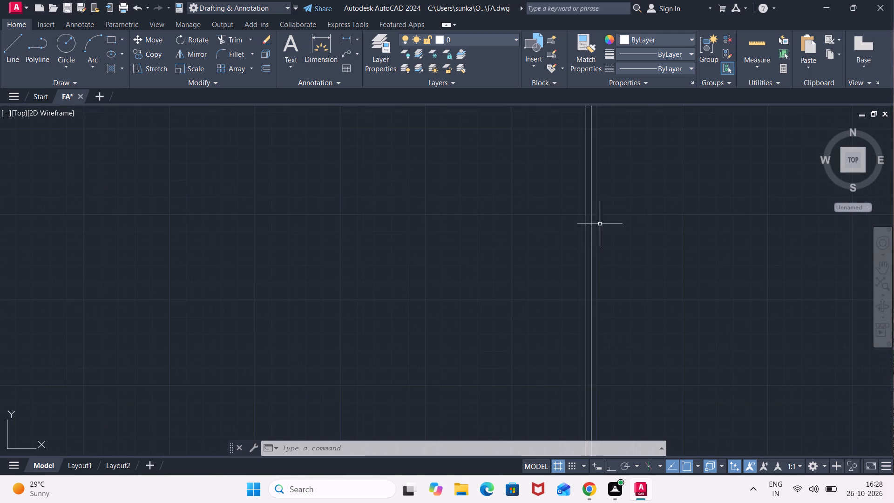
left_click(586, 227)
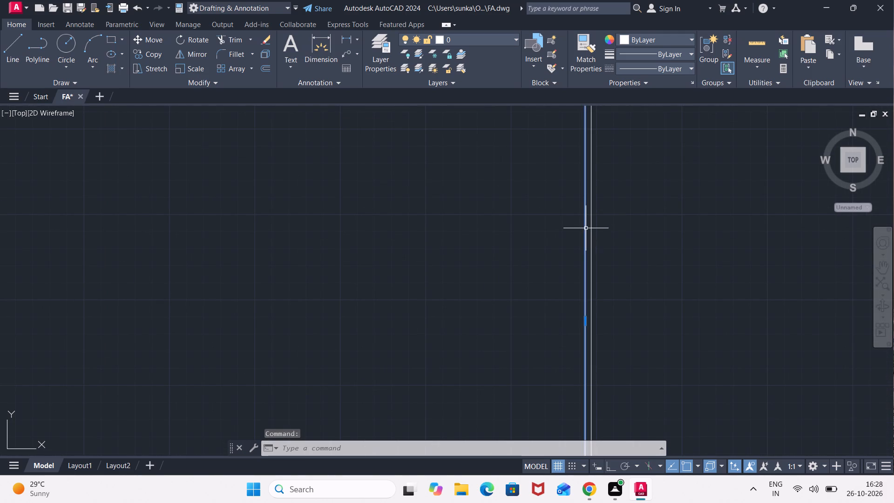
key("x")
key("Return")
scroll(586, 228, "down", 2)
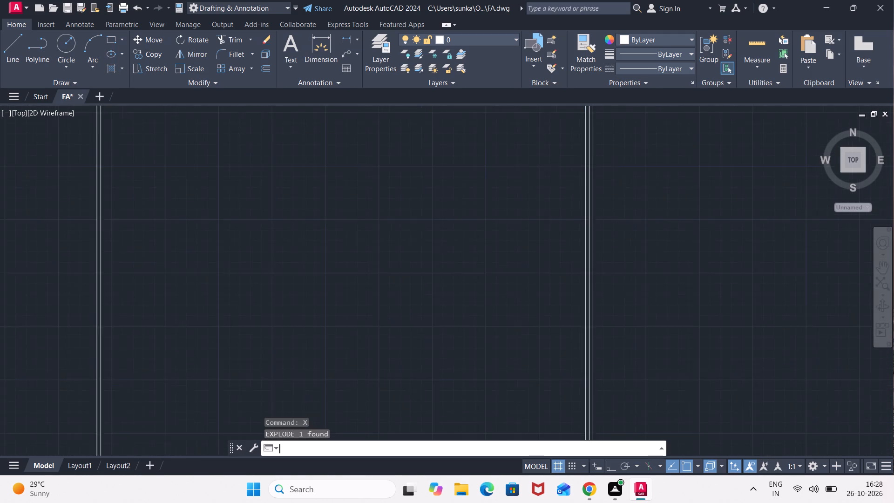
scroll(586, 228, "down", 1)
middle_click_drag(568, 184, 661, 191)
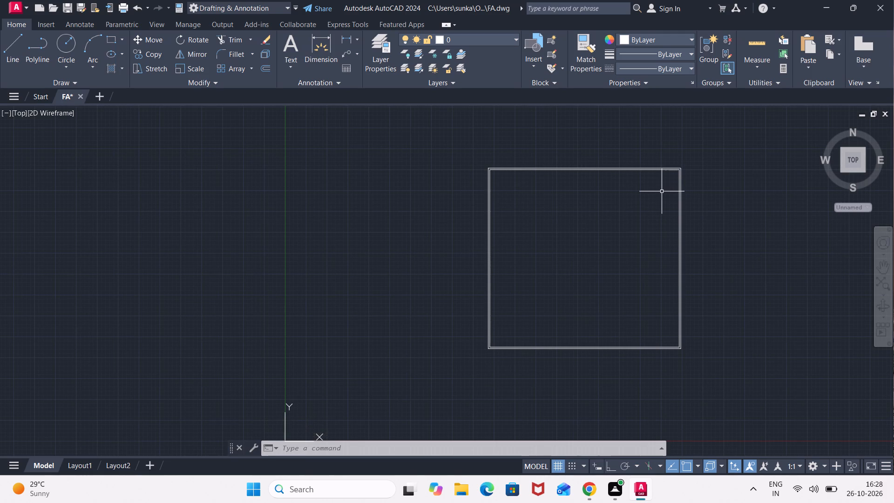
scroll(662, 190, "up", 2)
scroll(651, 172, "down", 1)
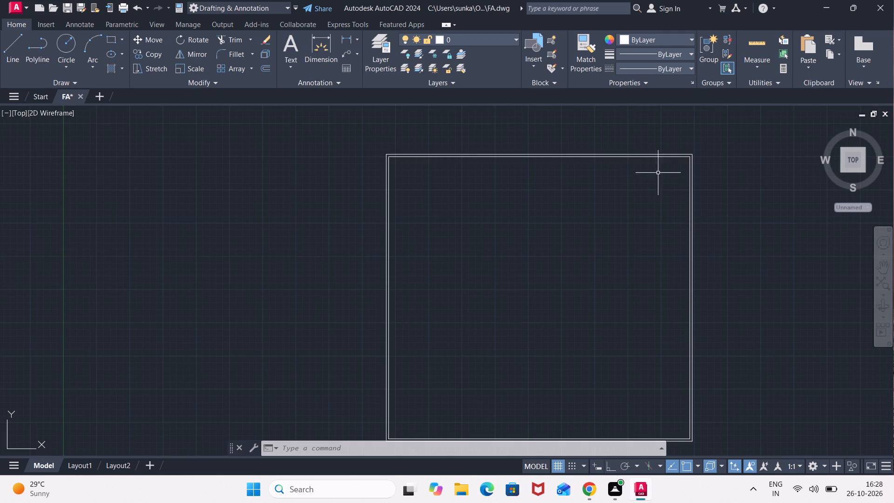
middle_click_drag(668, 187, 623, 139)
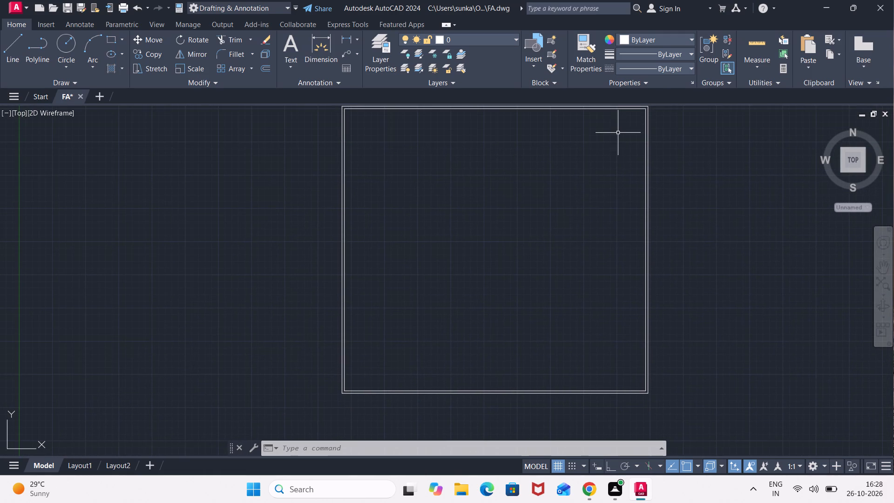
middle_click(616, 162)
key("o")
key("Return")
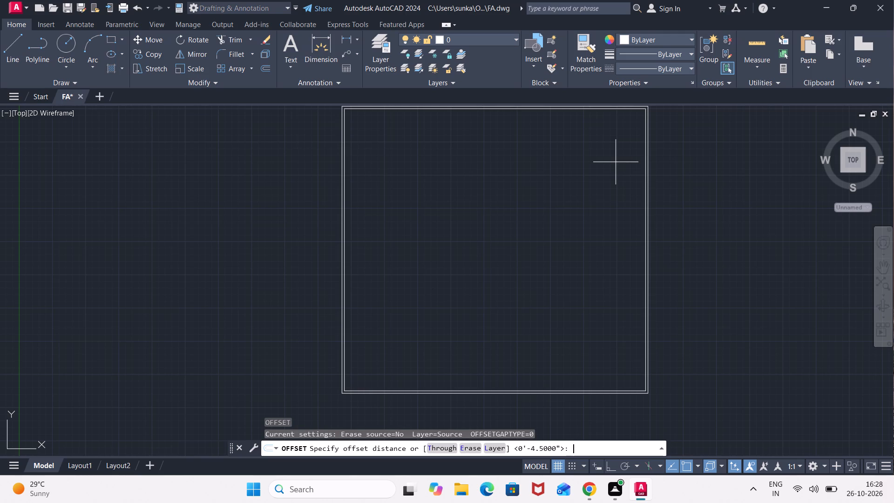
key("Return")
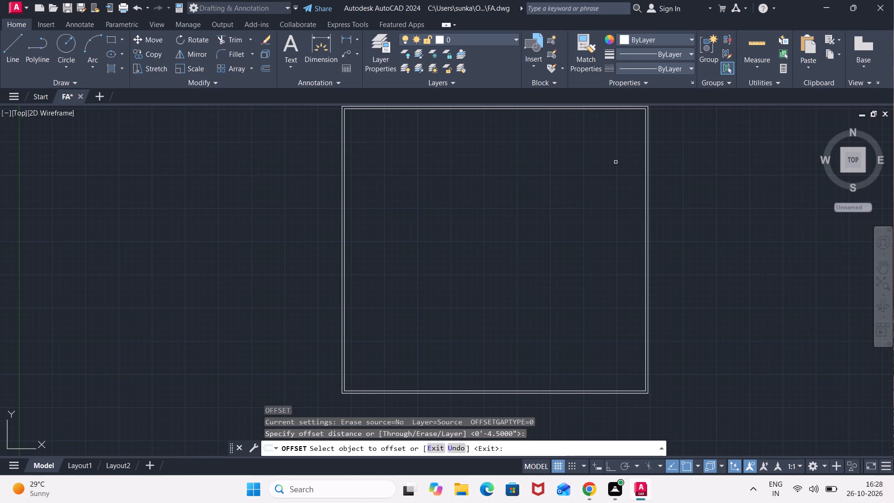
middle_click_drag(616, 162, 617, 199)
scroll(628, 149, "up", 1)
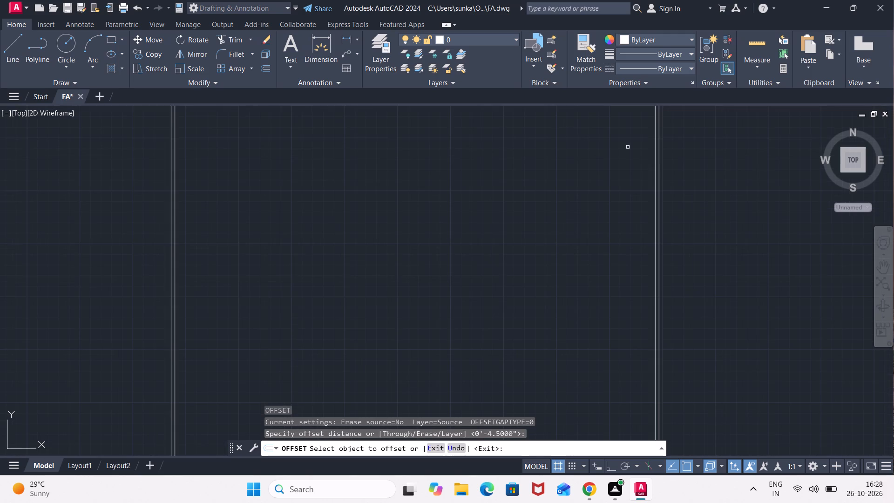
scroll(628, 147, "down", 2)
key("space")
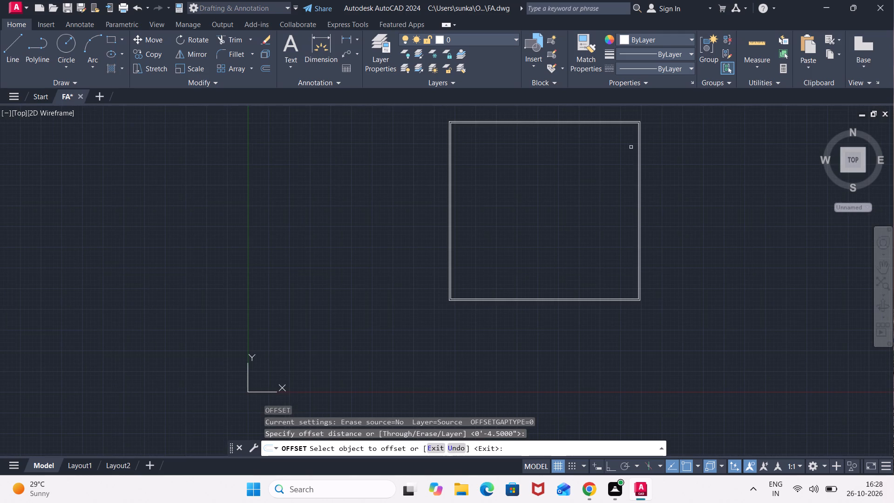
Start the Offset command again at its distance entry.
key("space")
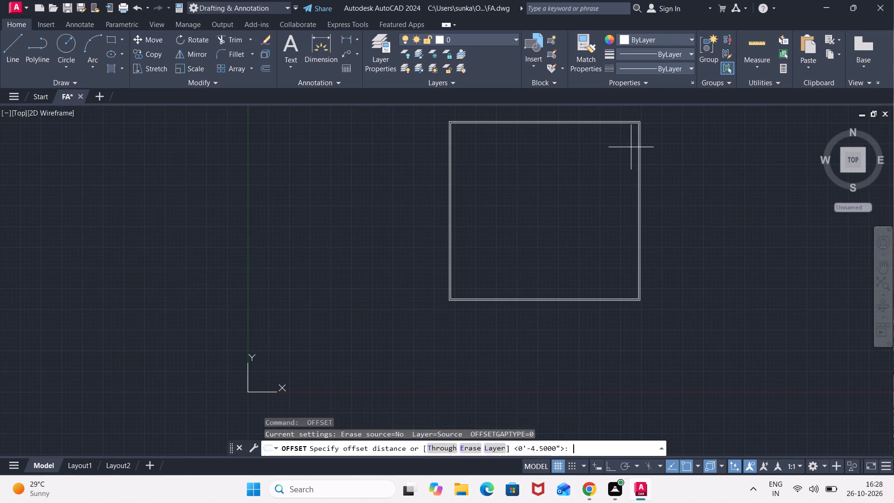
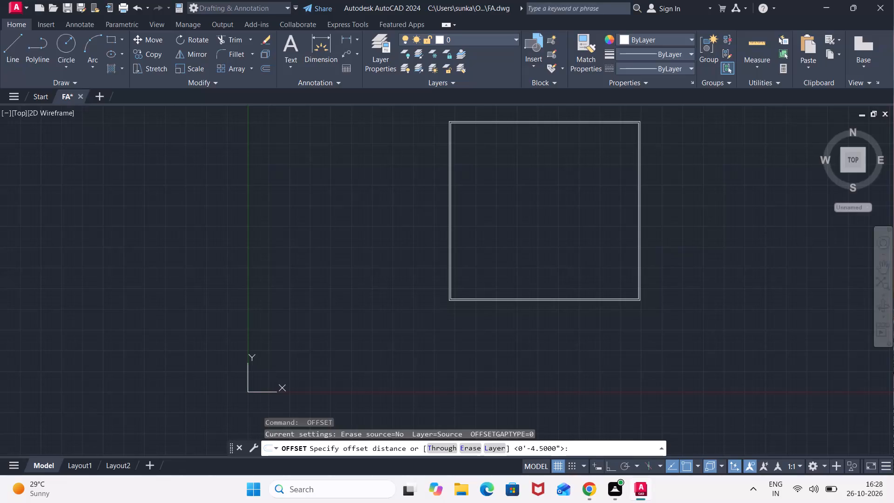
Offset the top line of the inner outline 11' downward, into the plan.
type("1'")
key("Return")
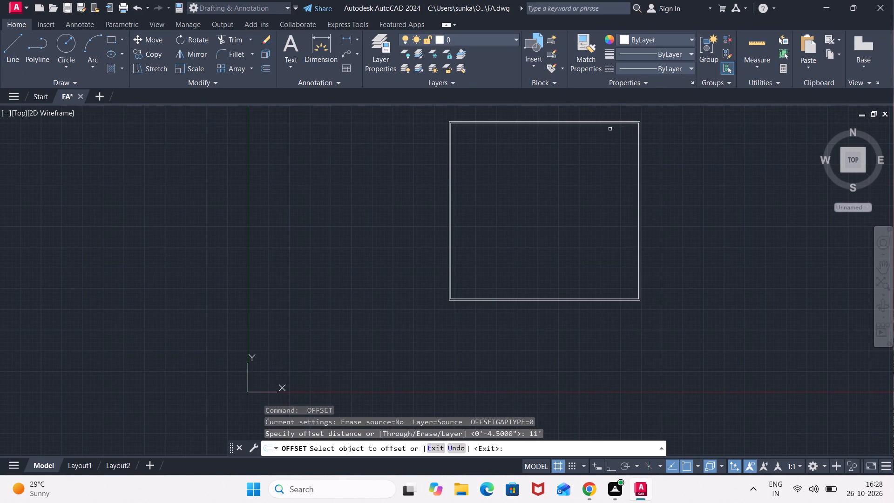
scroll(610, 129, "up", 2)
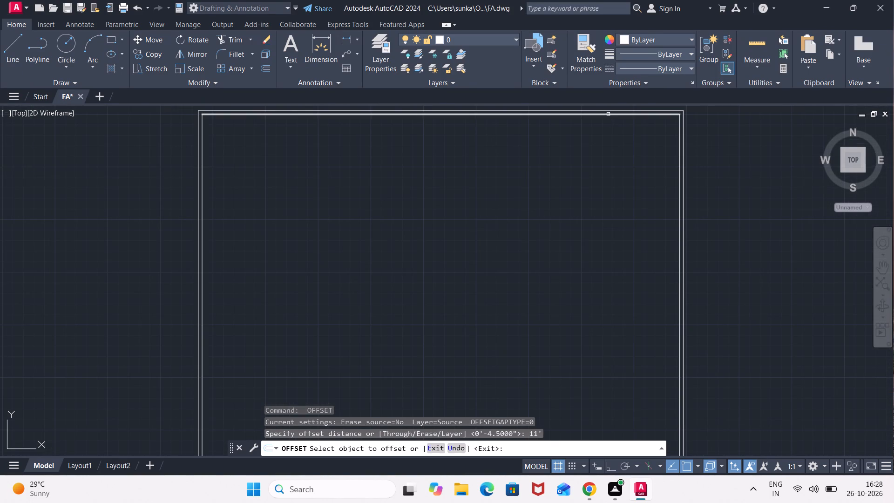
left_click(608, 114)
left_click(574, 196)
key("space")
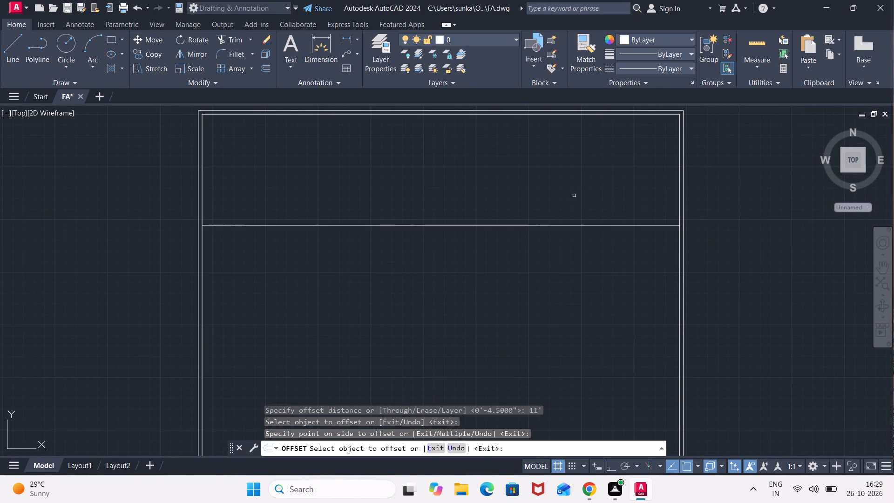
Offset the new horizontal partition line 4.5" downward to give the partition its thickness.
key("space")
type("4.5\"")
key("Return")
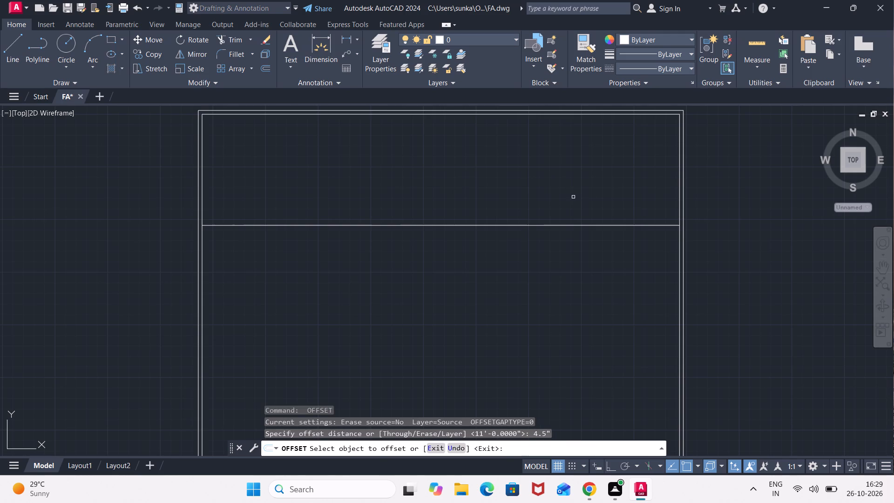
left_click(575, 226)
left_click(575, 250)
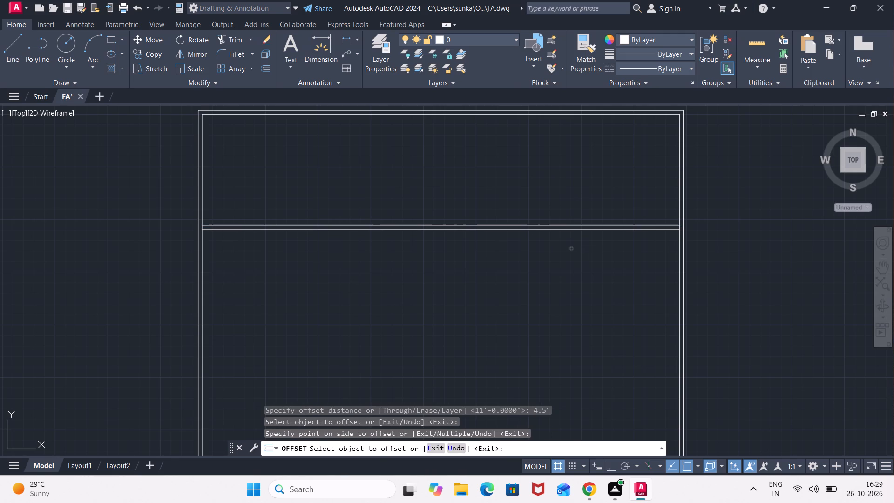
key("Escape")
Trim the inner side-wall segments between the two partition lines at both the east and west ends.
type("TR")
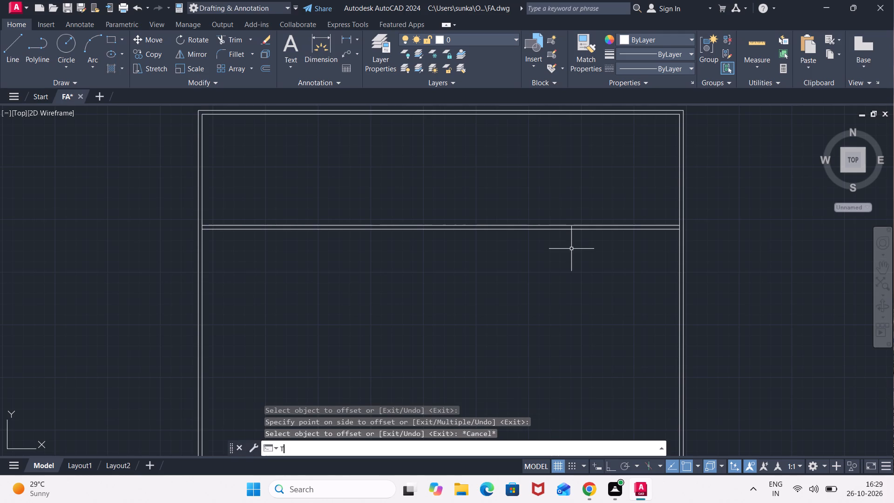
key("Return")
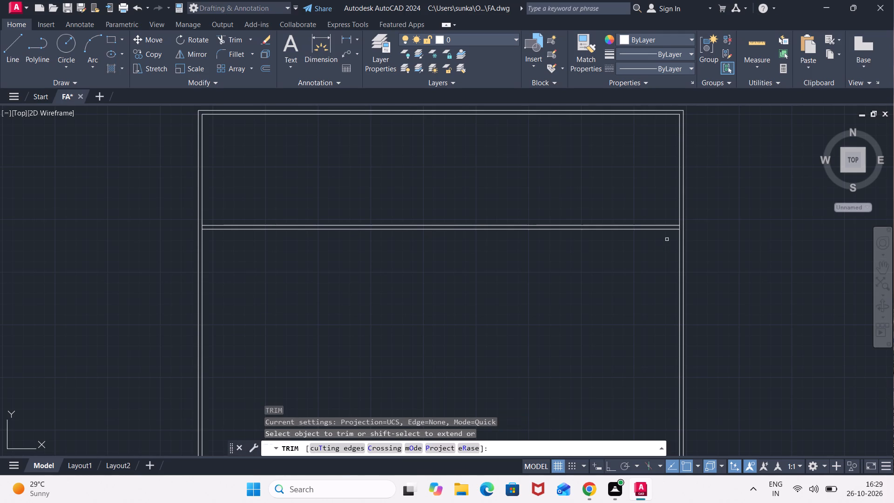
scroll(684, 224, "up", 1)
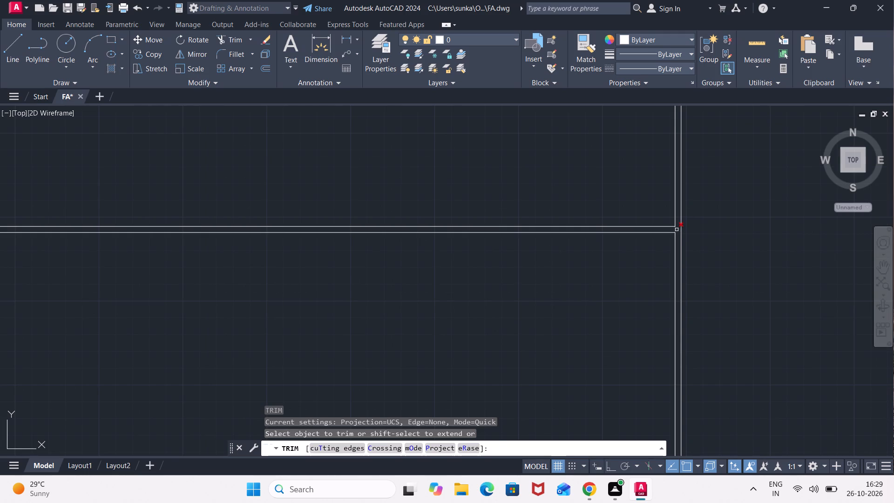
left_click(676, 230)
scroll(595, 267, "down", 3)
middle_click_drag(589, 269, 782, 258)
scroll(629, 250, "up", 1)
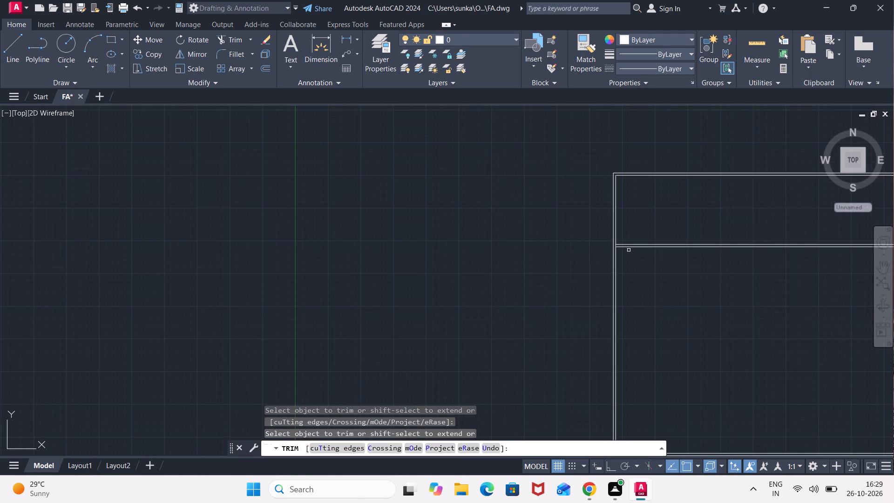
scroll(616, 249, "up", 2)
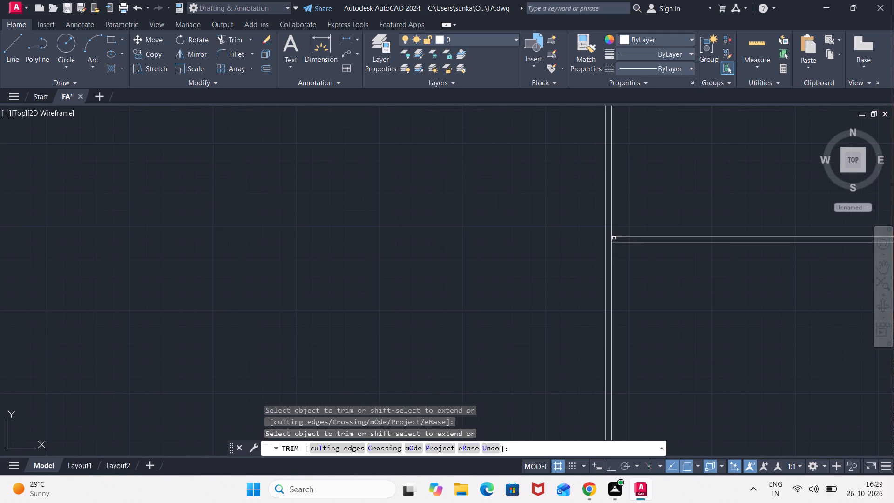
left_click(611, 240)
scroll(671, 285, "down", 3)
middle_click_drag(725, 300, 665, 272)
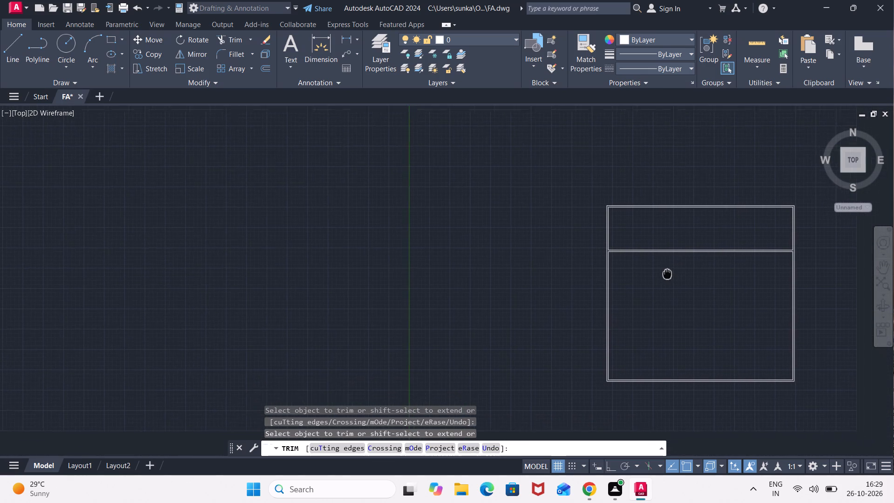
middle_click_drag(665, 272, 659, 266)
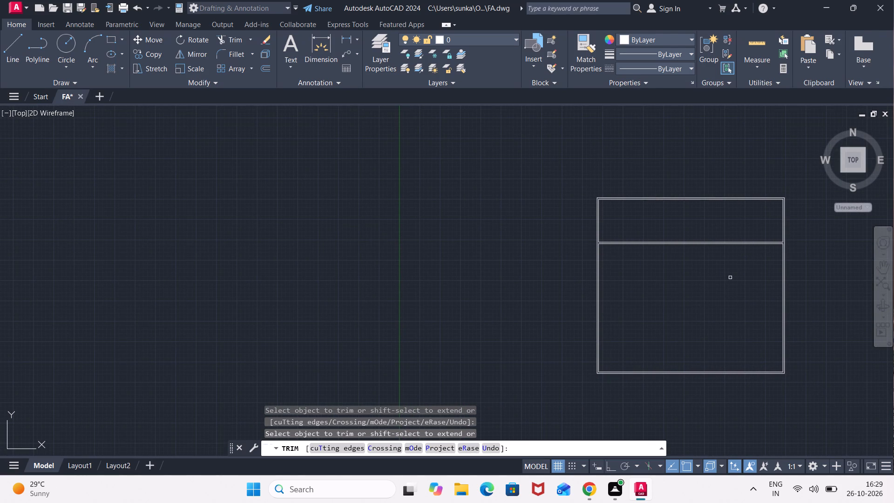
key("Escape")
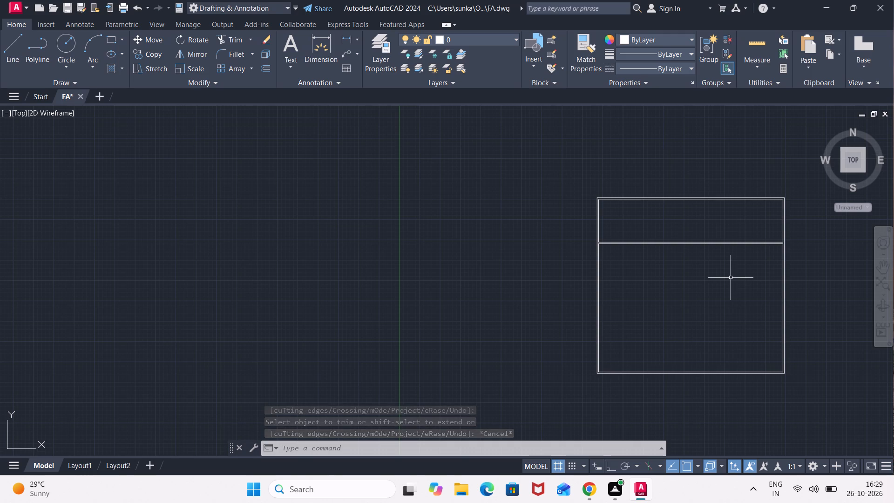
Offset the top line of the inner outline 12'6" downward, below the first partition.
key("o")
key("Return")
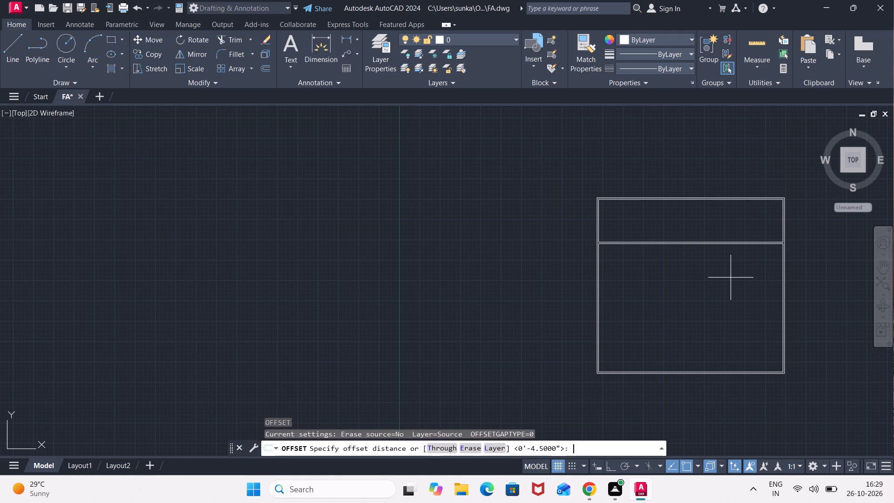
type("1'")
key("BackSpace")
type("2'6\"")
key("Return")
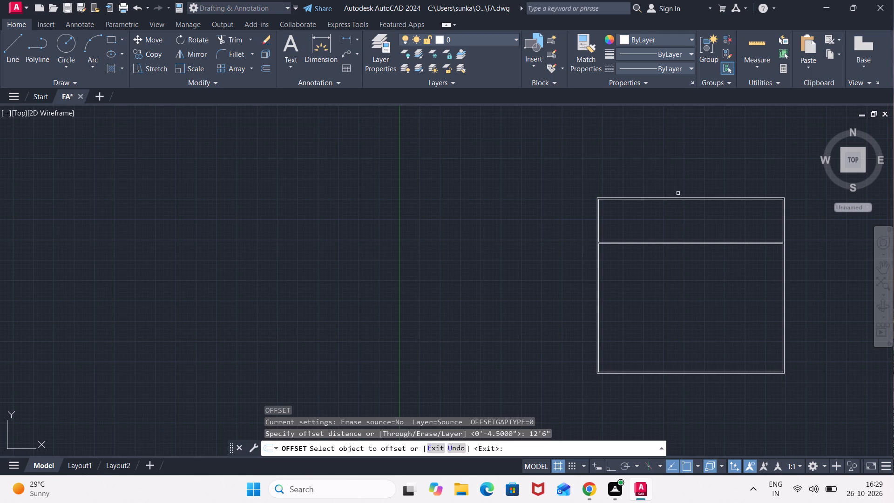
scroll(679, 213, "up", 2)
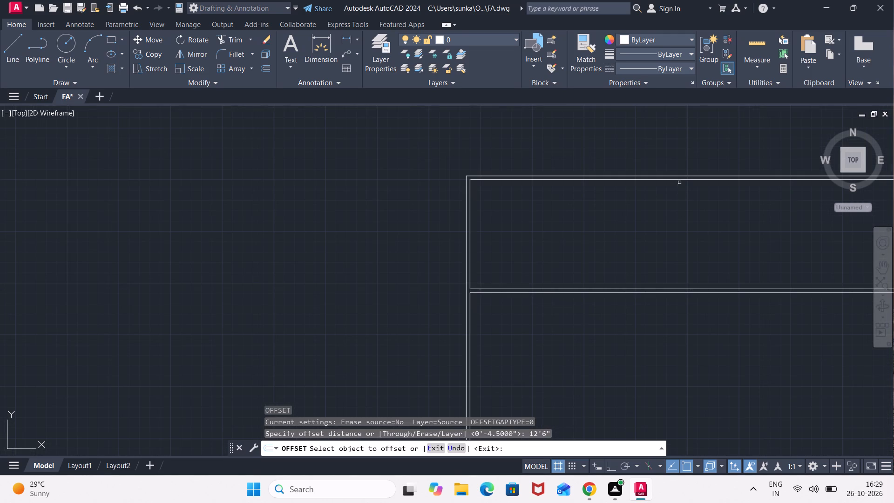
left_click(680, 179)
left_click(704, 333)
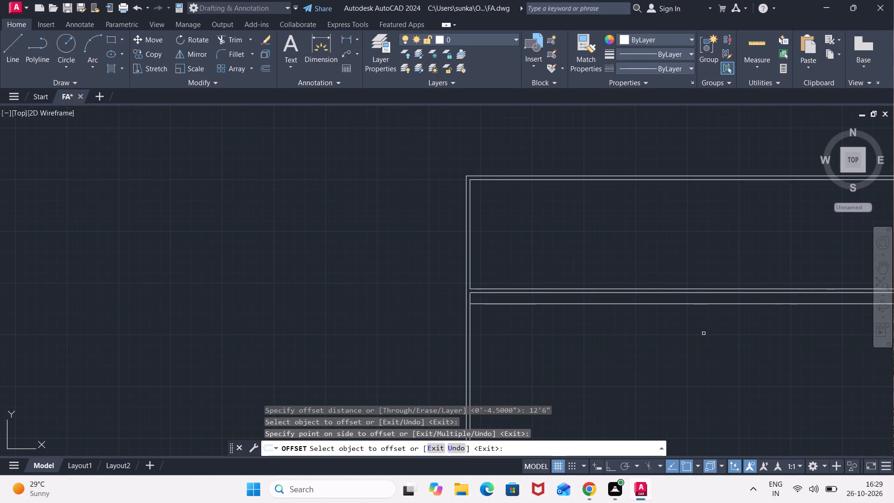
key("space")
Offset the new line below the first partition 4.5" downward to form a second double-line partition.
key("space")
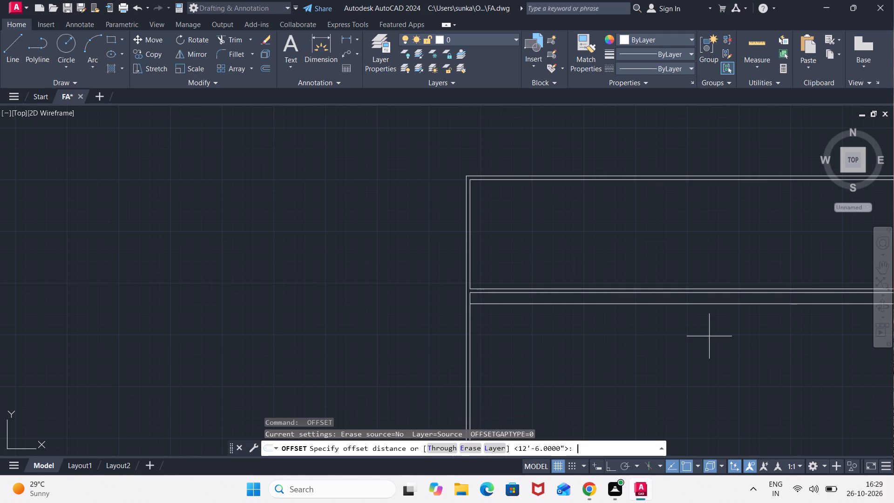
type("4.5\"")
key("Return")
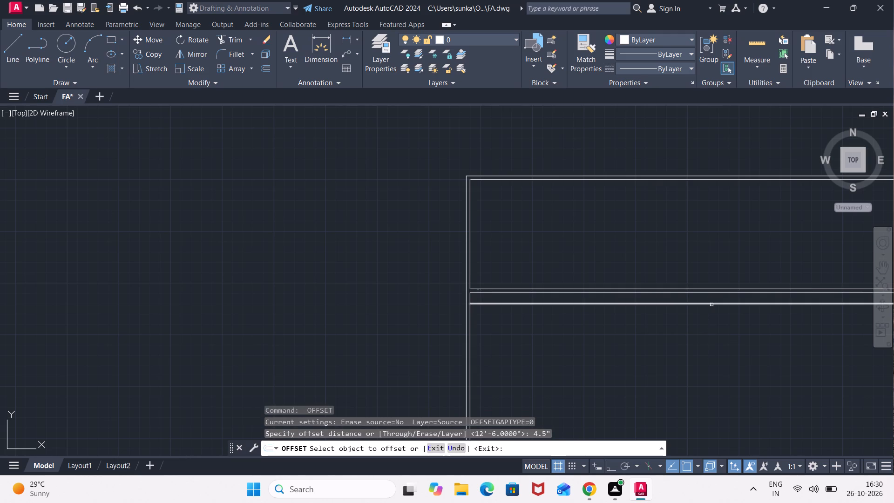
left_click(711, 305)
left_click(712, 340)
key("Escape")
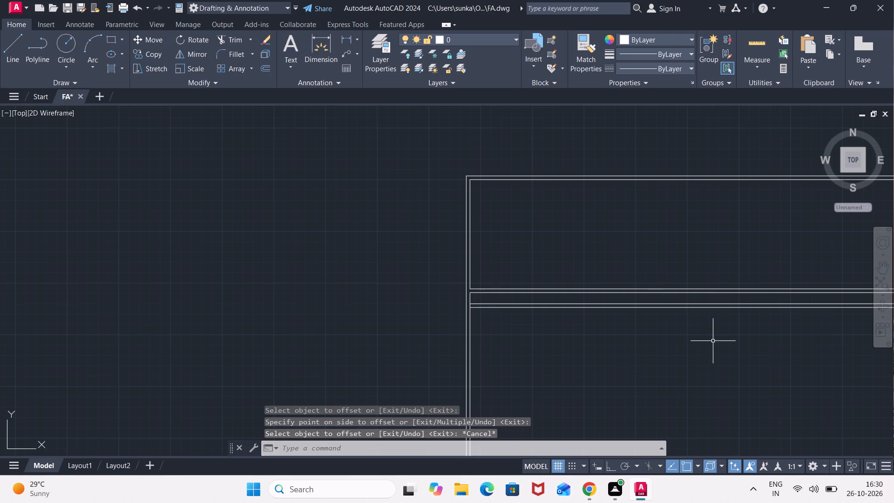
key("o")
key("Escape")
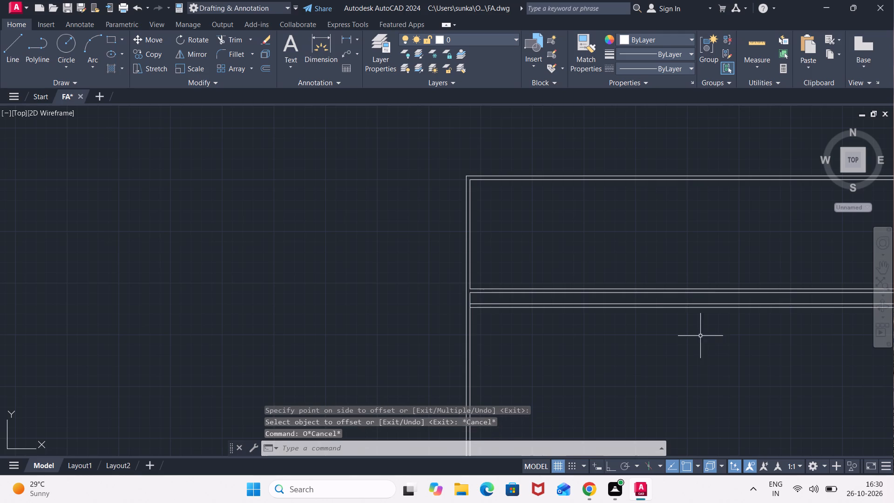
Stretch the upper end of the lower west inner wall line up to the first partition's upper line.
left_click(471, 299)
left_click(471, 293)
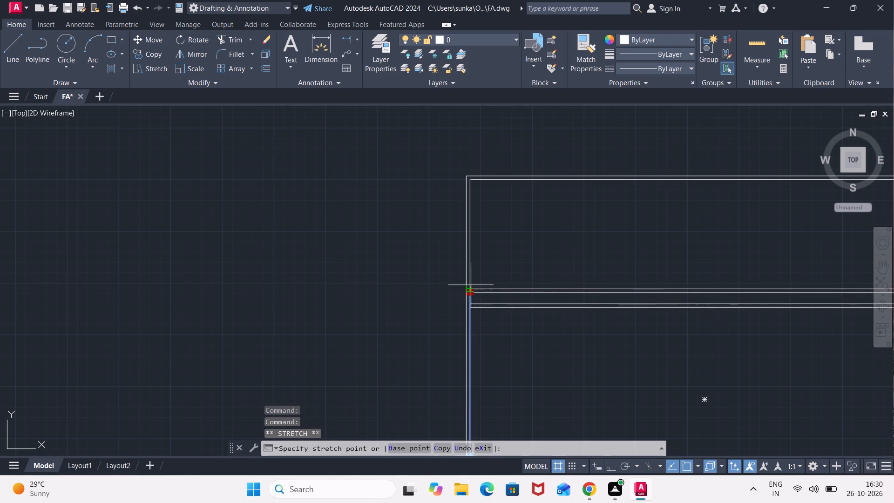
scroll(471, 285, "up", 2)
left_click(468, 295)
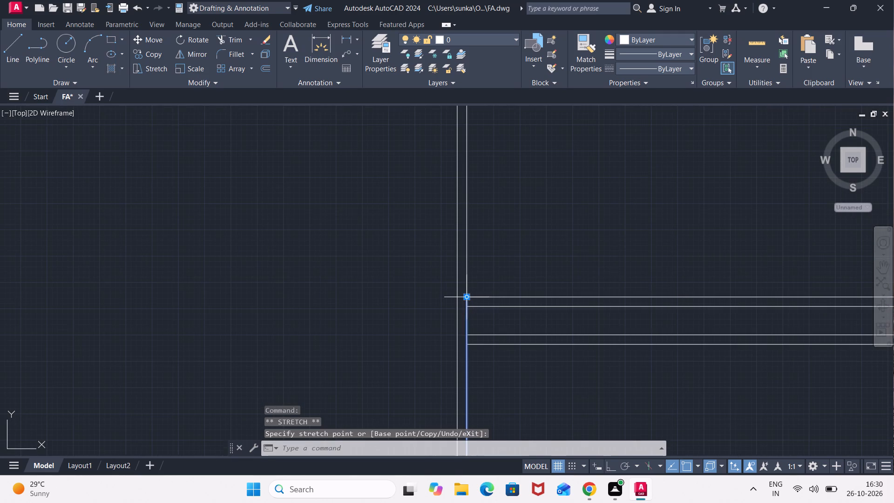
key("Escape")
Turn on Ortho mode and clear the wall line selection.
key("F8")
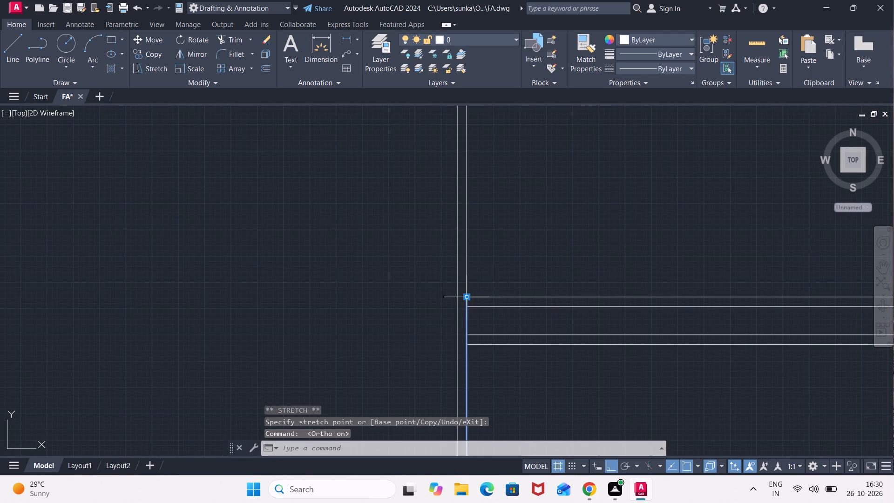
key("Escape")
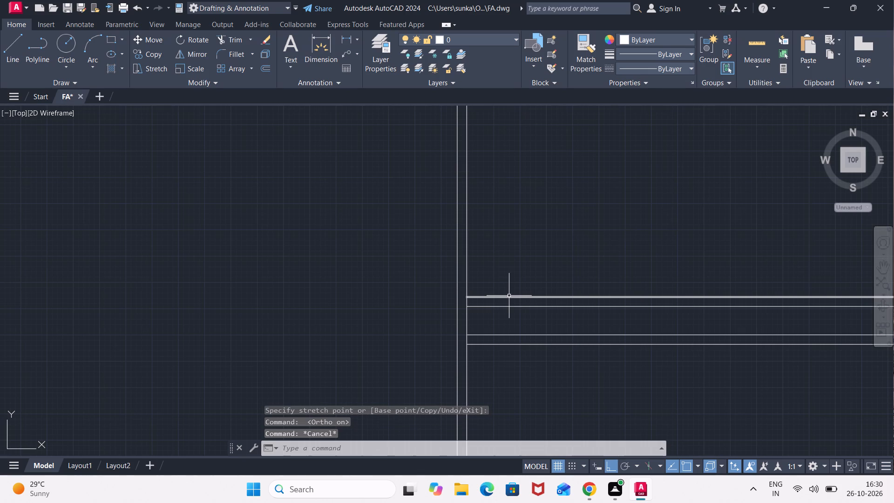
Offset the upper segment of the west inner wall line 12' to the east.
scroll(596, 292, "down", 1)
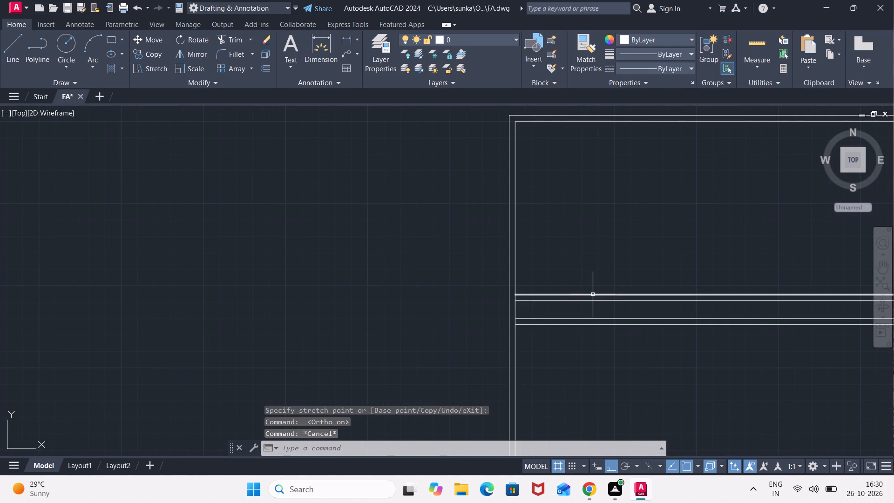
key("o")
key("Return")
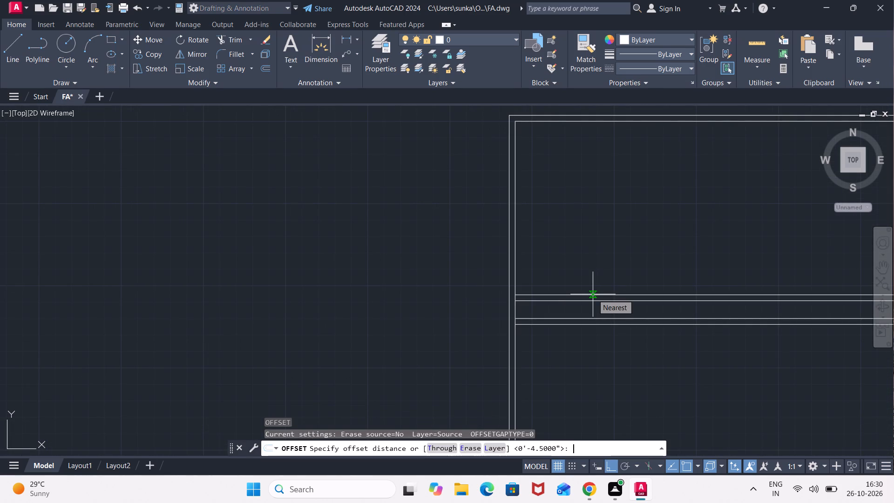
type("12")
key("apostrophe")
key("Return")
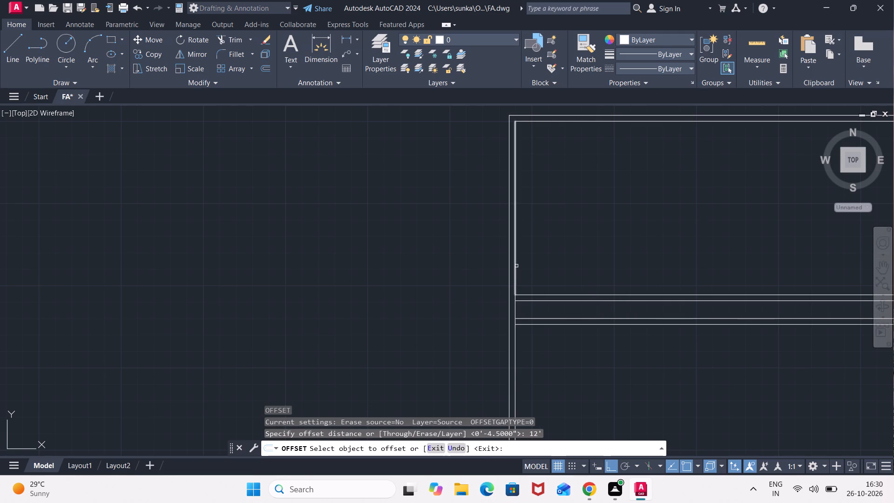
left_click(516, 265)
left_click(608, 255)
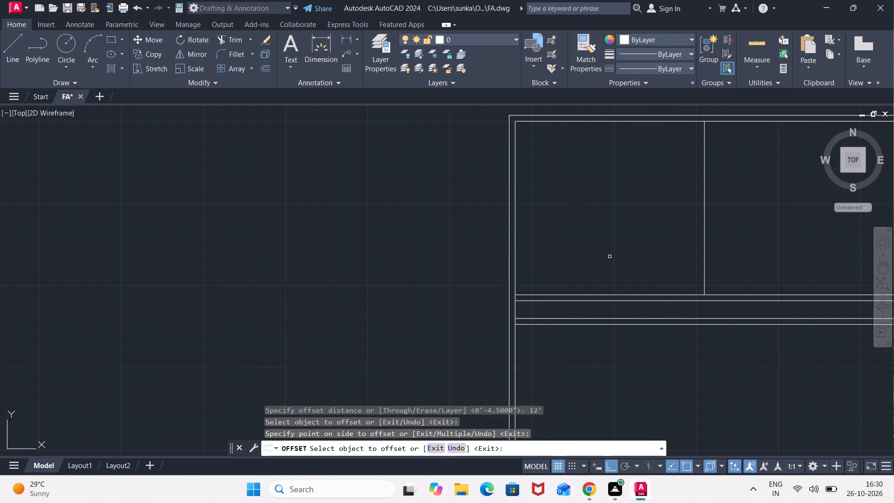
key("space")
Offset the new vertical line 4.5" east to form the first vertical double-line partition in the top strip.
key("space")
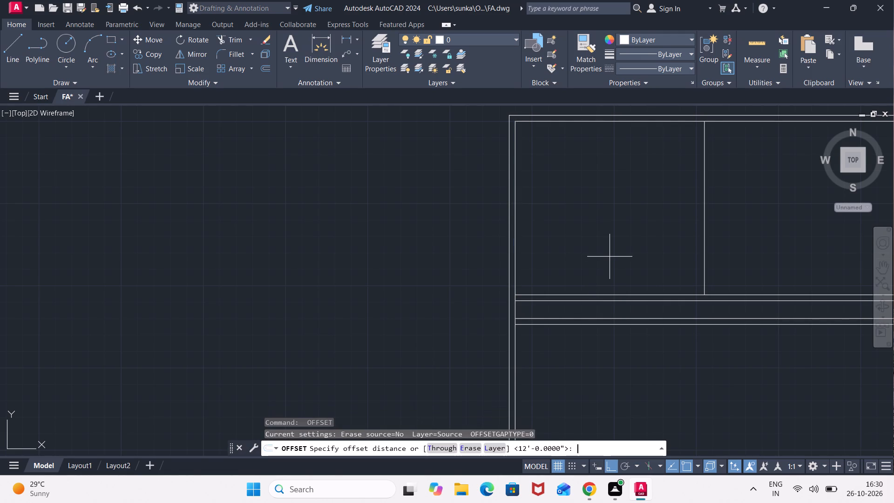
type("4.5\"")
key("Return")
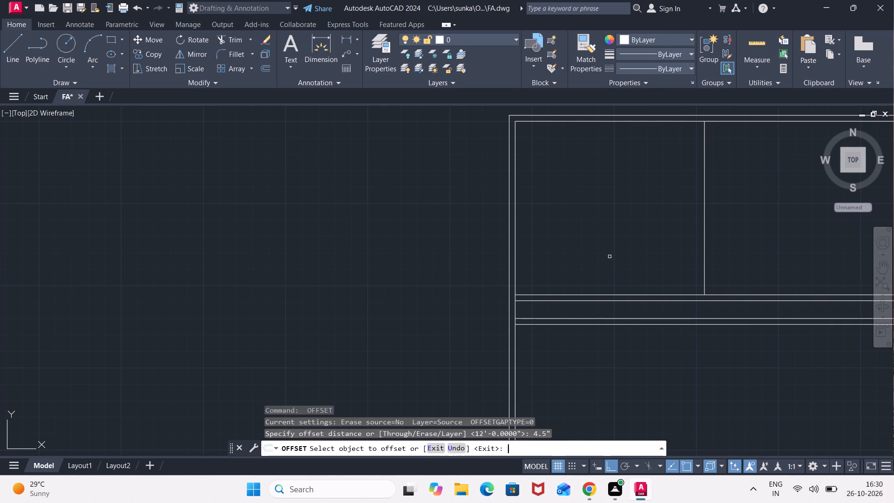
left_click(705, 240)
left_click(733, 227)
middle_click_drag(733, 227, 463, 250)
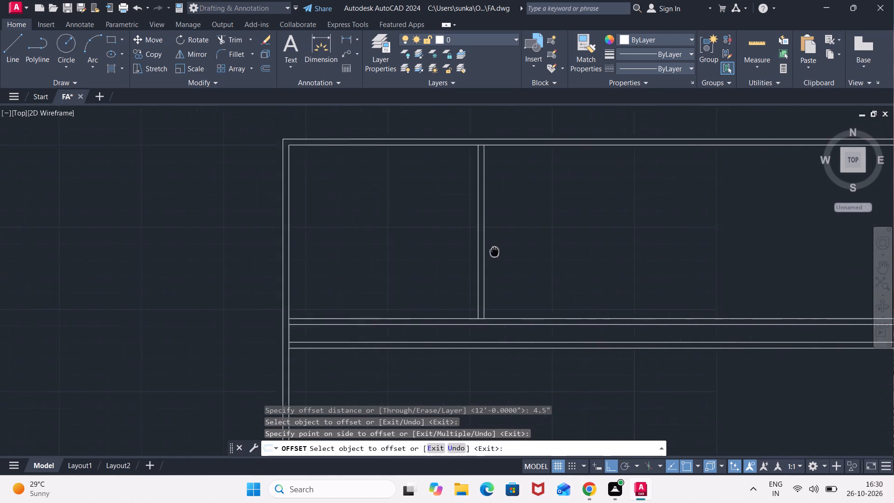
middle_click_drag(463, 250, 322, 245)
key("space")
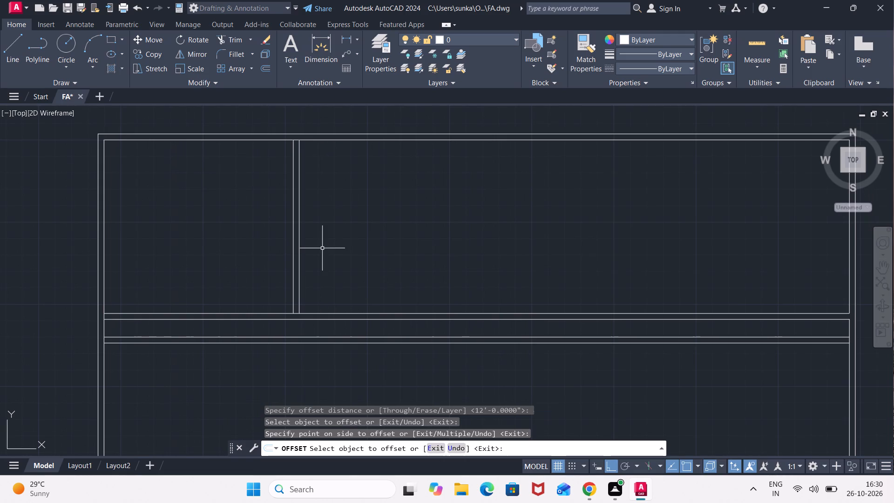
Offset the east line of the first vertical partition 11' to the east.
key("space")
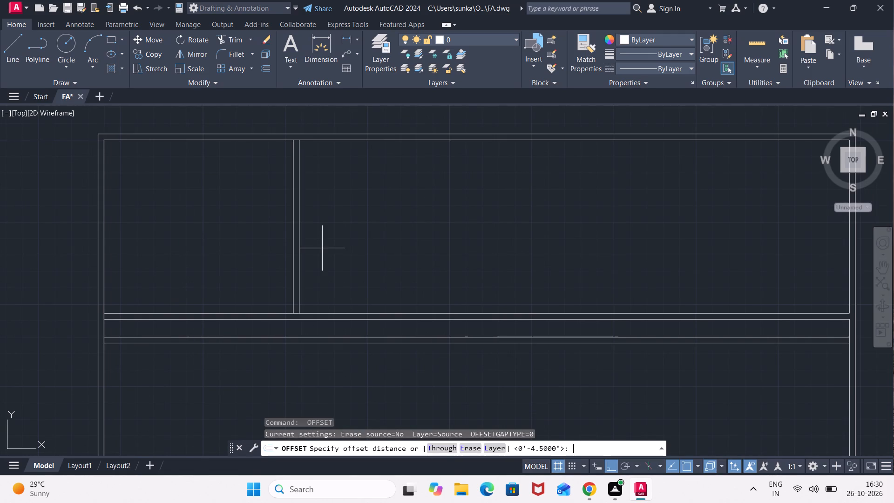
type("11")
key("apostrophe")
key("Return")
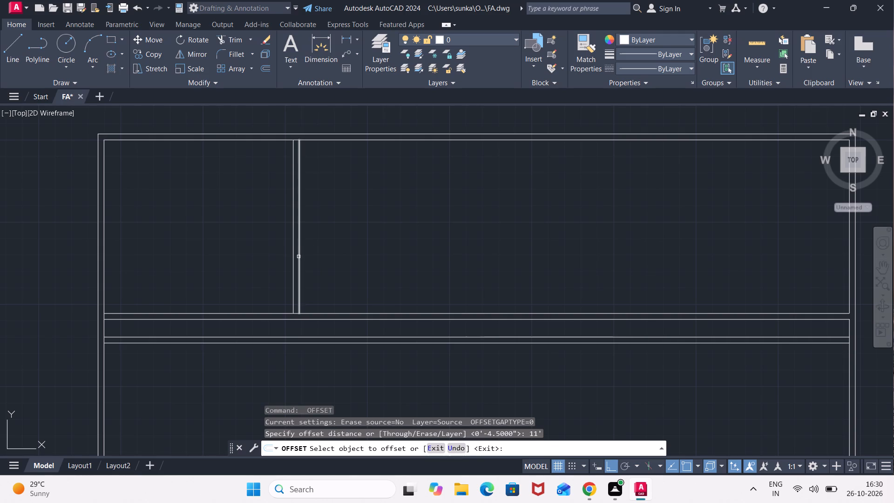
left_click(298, 257)
left_click(367, 249)
key("space")
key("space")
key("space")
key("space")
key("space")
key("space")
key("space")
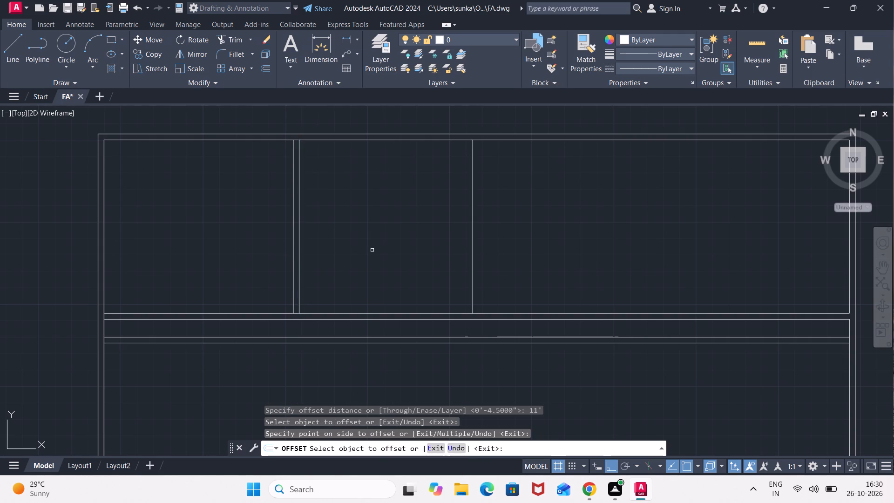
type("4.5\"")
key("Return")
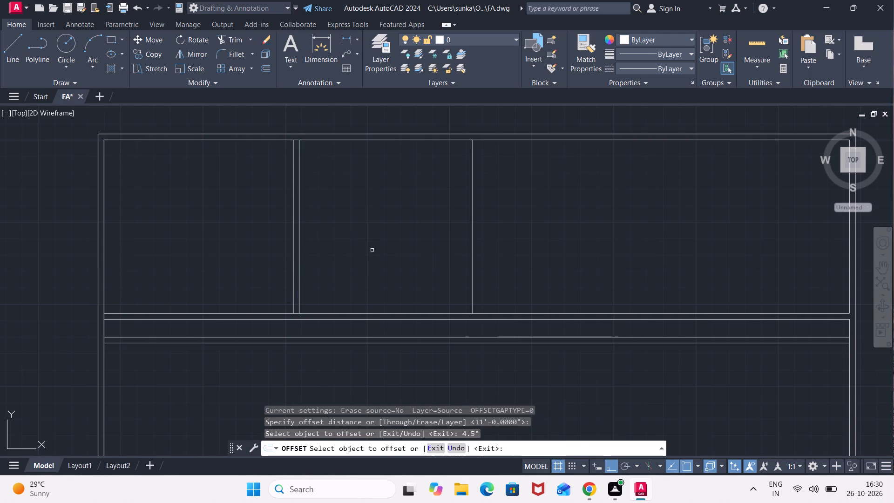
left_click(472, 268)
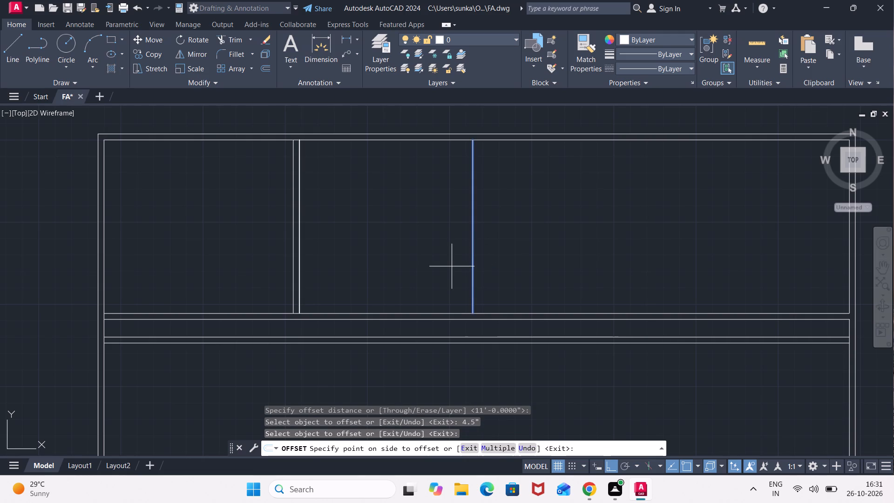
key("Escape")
Offset the newest vertical line 4.5" east to form the second vertical double-line partition.
key("o")
key("Return")
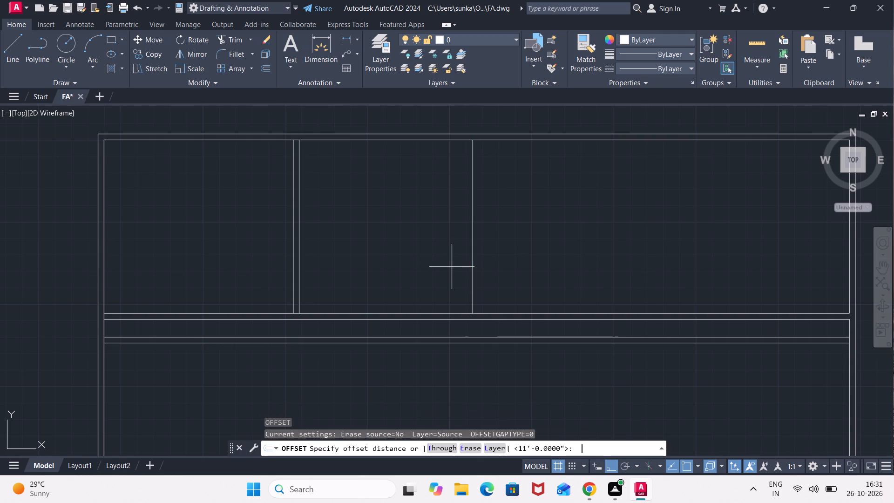
type("4.5\"")
key("Return")
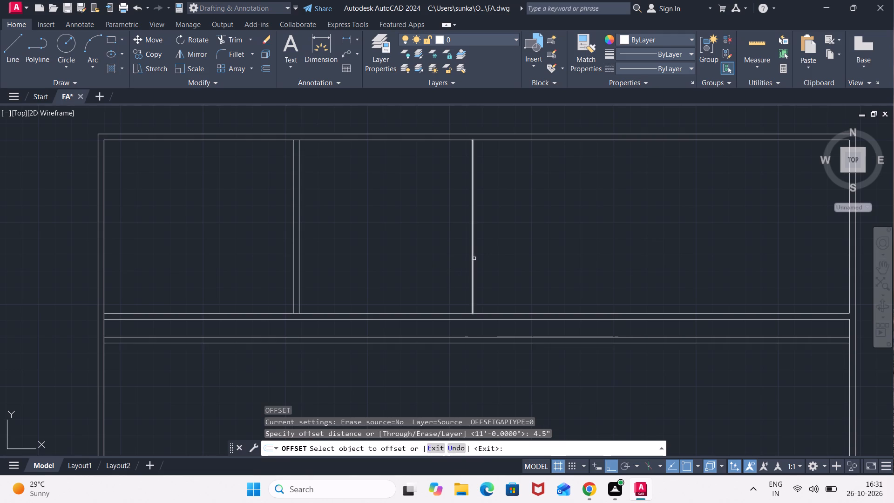
left_click(474, 261)
left_click(491, 257)
key("space")
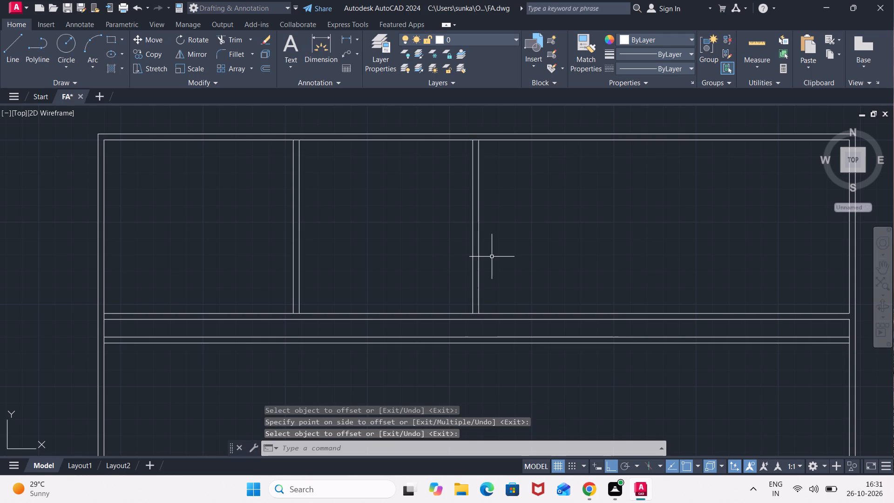
Offset the east line of the second vertical partition 11' to the east.
key("space")
type("11'")
key("Return")
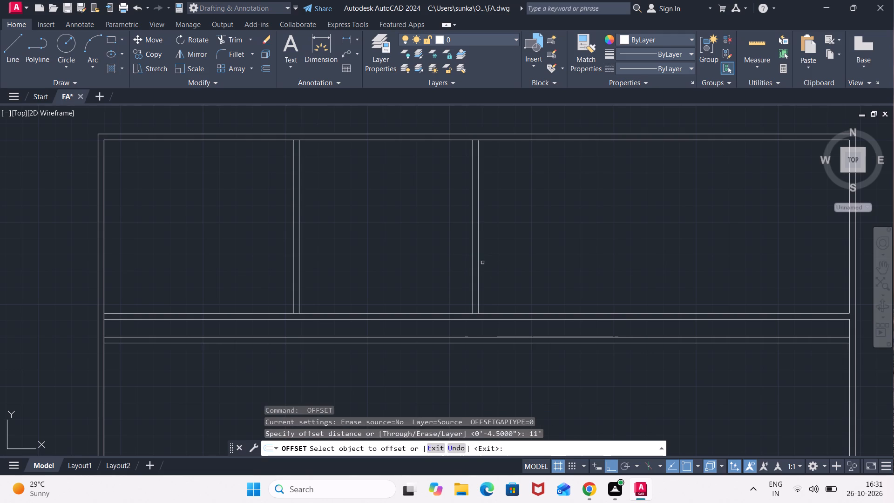
left_click(478, 271)
left_click(577, 267)
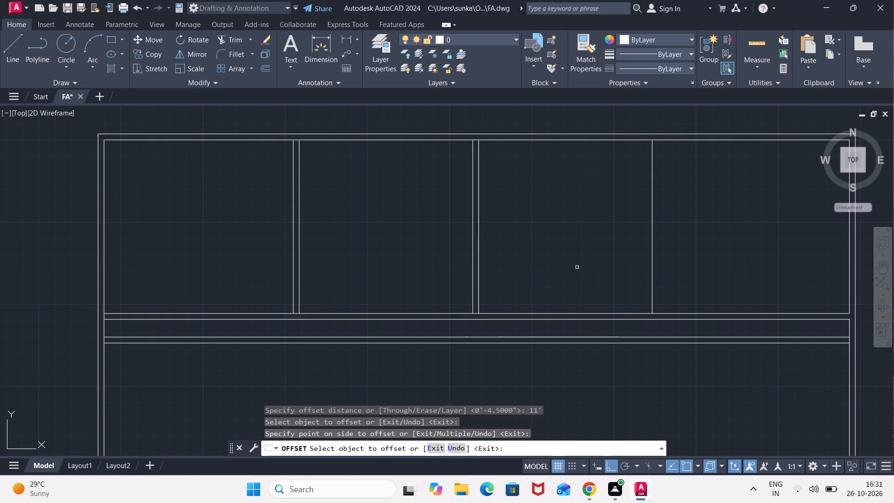
key("space")
Offset the newest vertical line 4.5" east to form the third vertical double-line partition.
key("space")
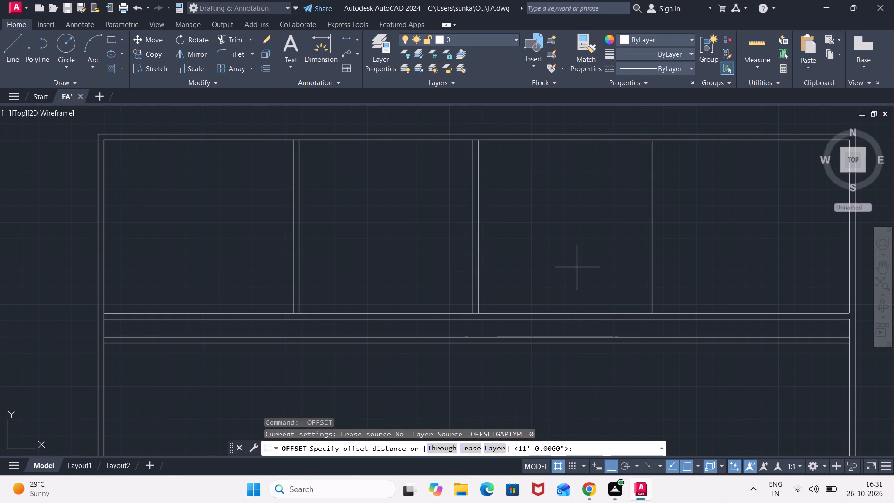
type("4.5\"")
key("Return")
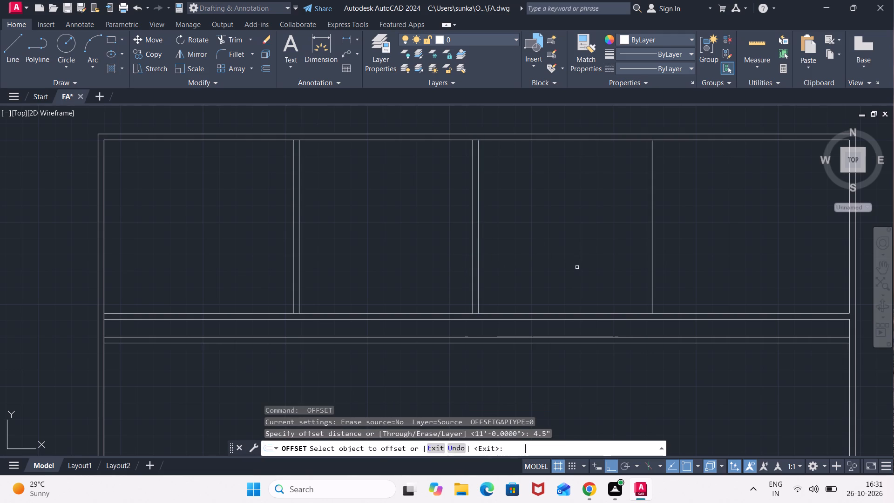
left_click(654, 292)
left_click(670, 286)
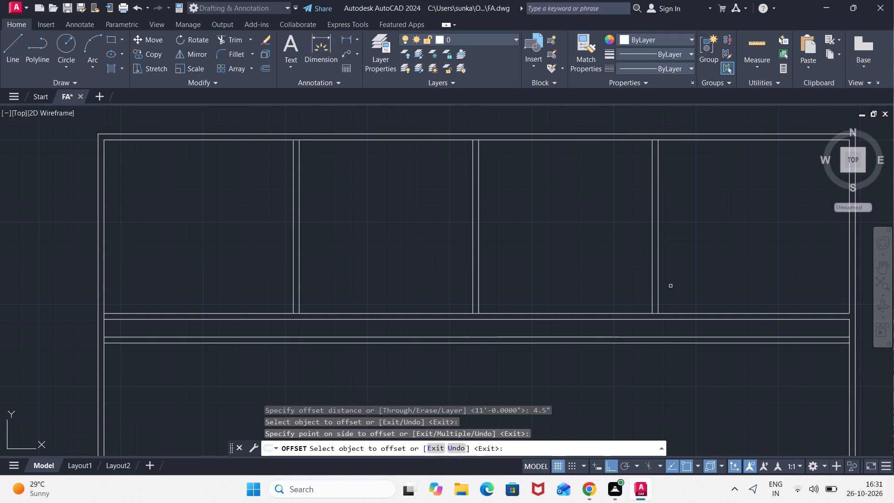
key("Escape")
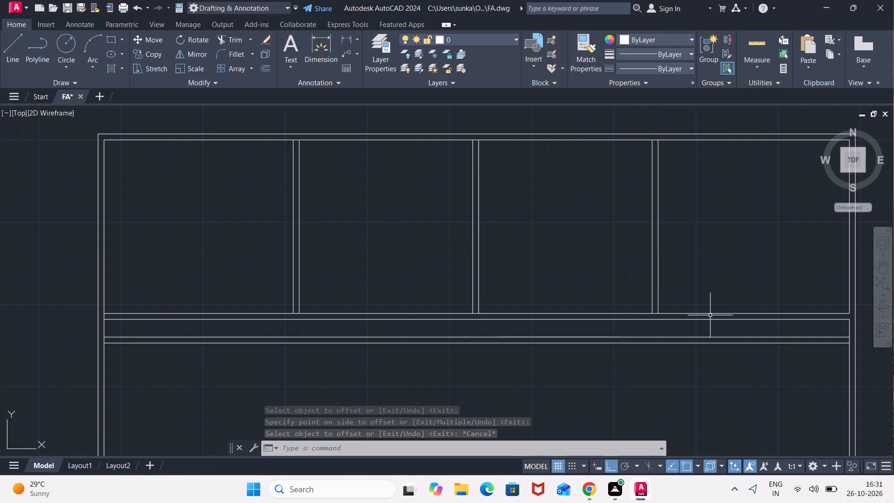
Erase both lines of the upper horizontal partition that the vertical partitions end on.
left_click(720, 322)
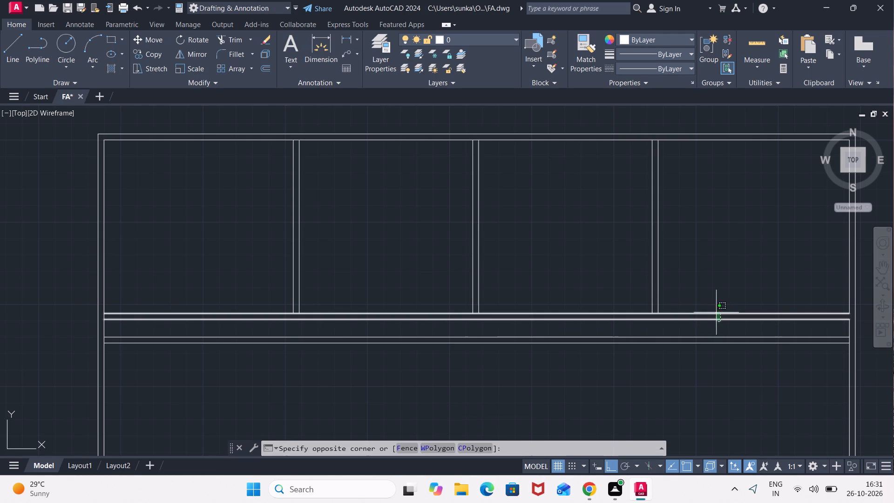
left_click(711, 304)
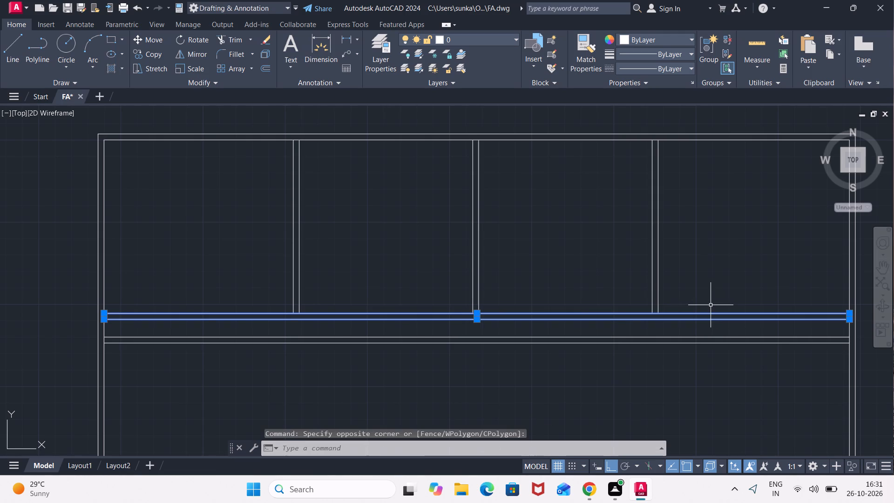
key("Delete")
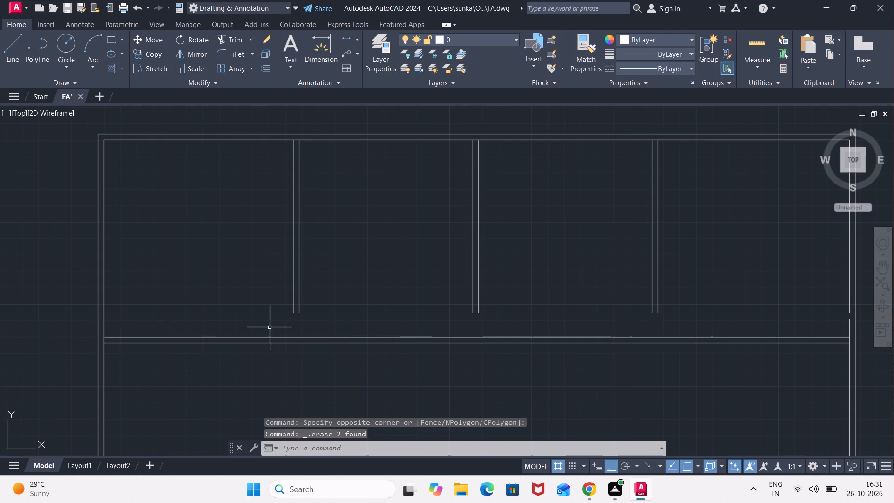
Join the upper and lower segments of the west inner wall line into one line.
scroll(112, 314, "up", 2)
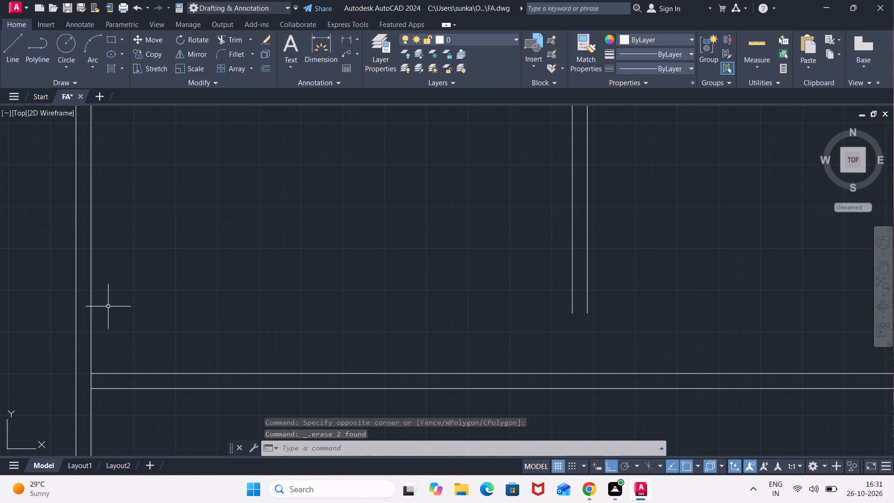
left_click(108, 306)
left_click(86, 351)
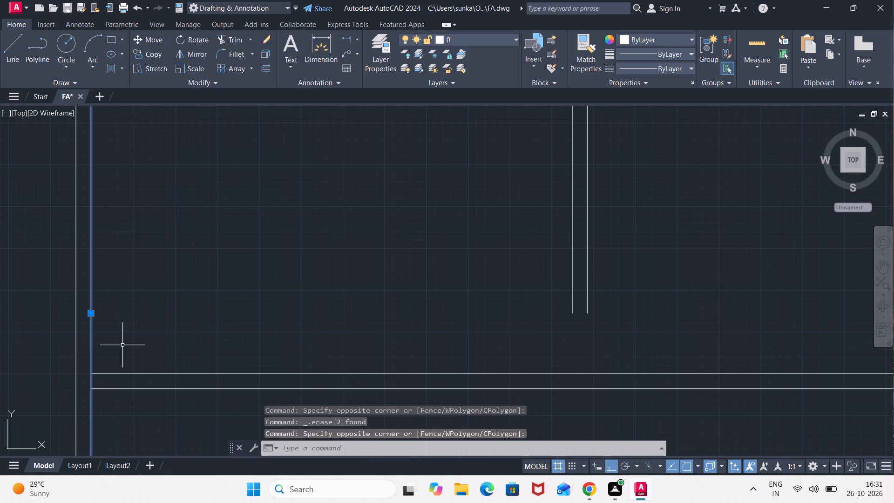
scroll(152, 318, "down", 2)
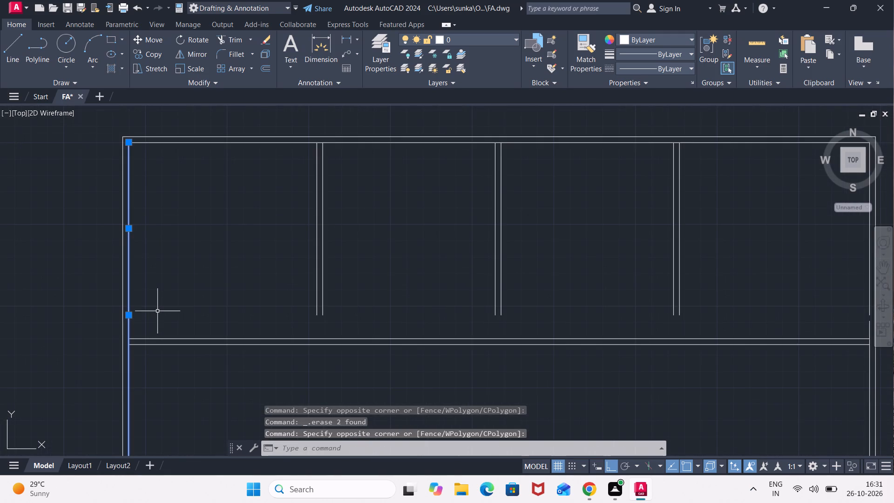
key("j")
key("Return")
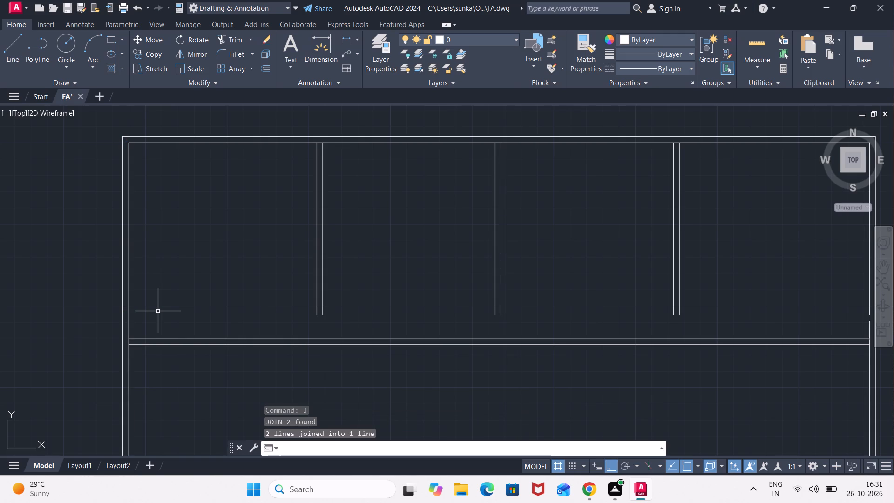
Stretch both lines of the first vertical partition south to the lower line of the horizontal partition.
scroll(318, 313, "up", 2)
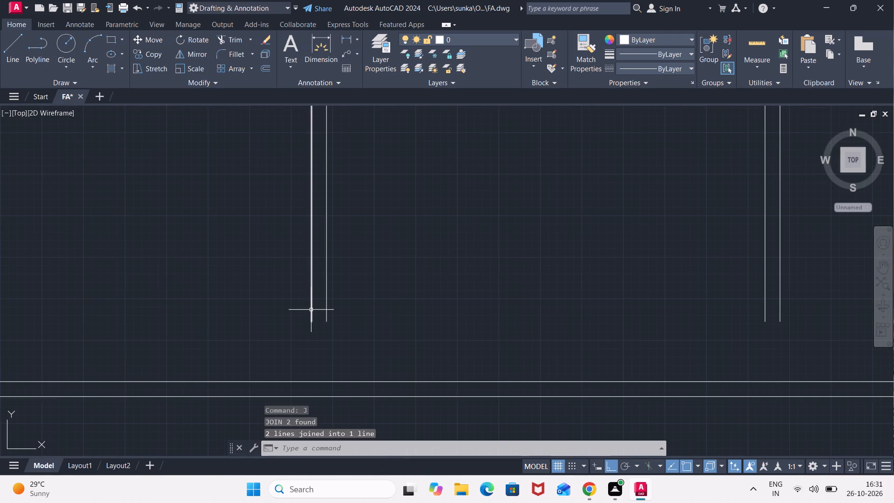
left_click(311, 310)
left_click(312, 320)
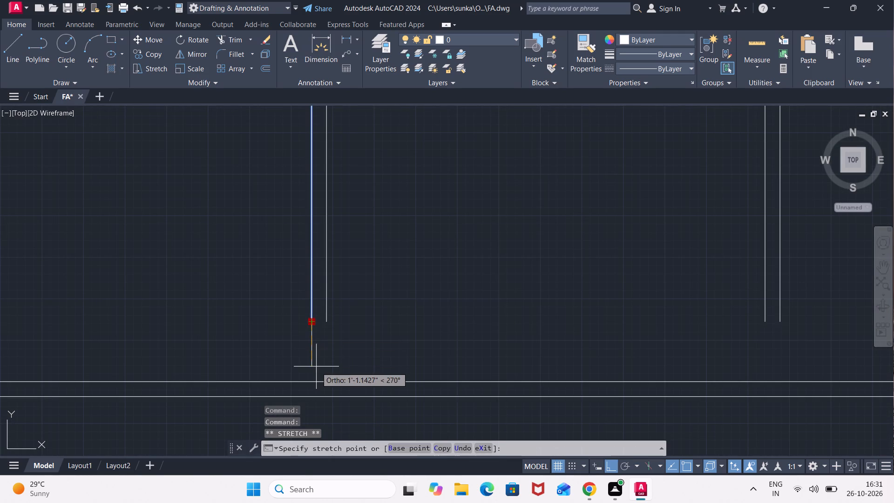
left_click(309, 396)
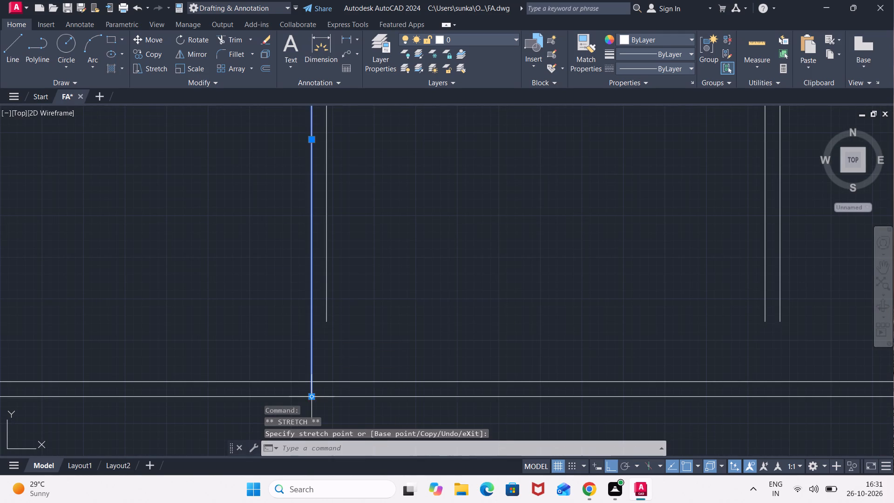
left_click(327, 315)
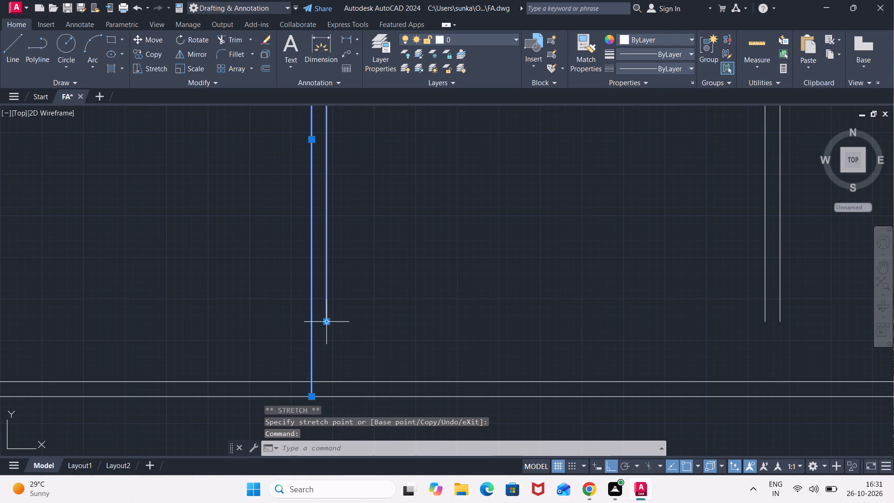
left_click(327, 322)
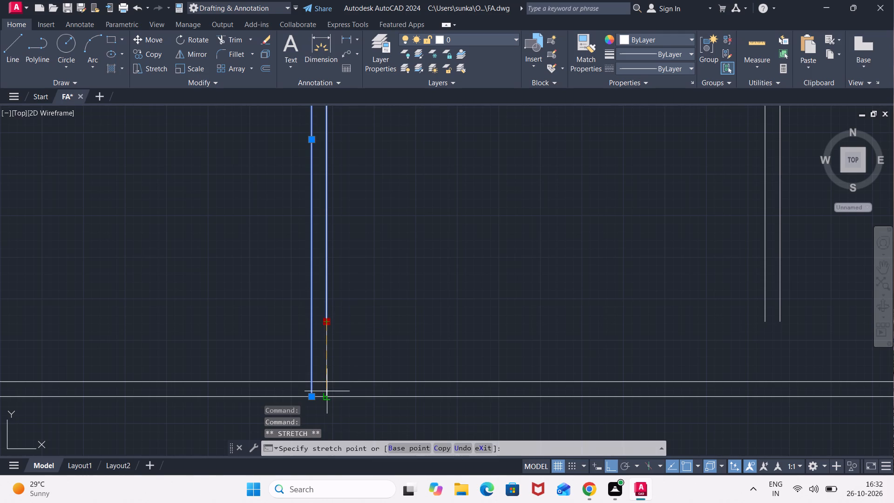
left_click(327, 393)
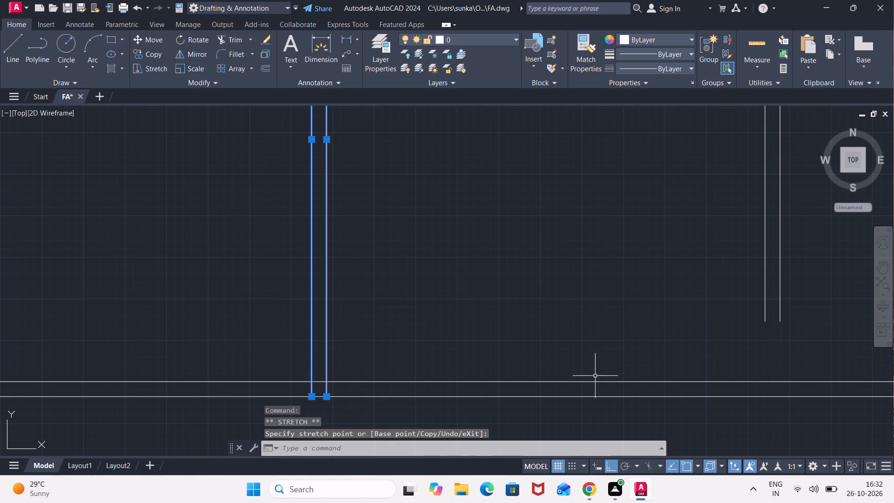
Stretch the lower segment of the east inner wall line north to meet the end of the upper segment.
scroll(609, 374, "down", 2)
middle_click_drag(634, 360, 485, 348)
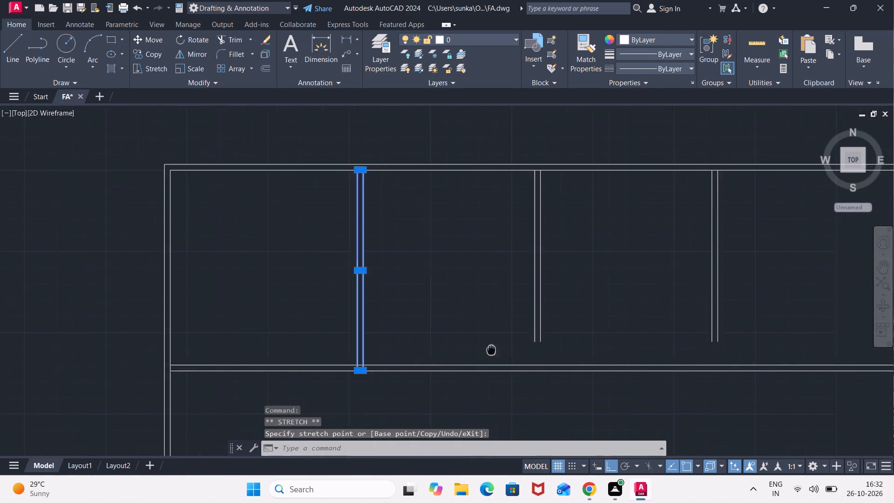
middle_click_drag(485, 348, 346, 347)
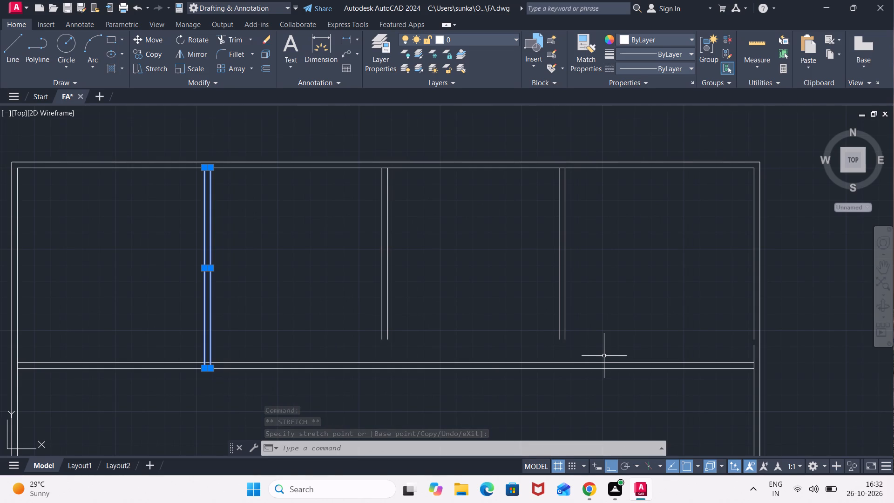
left_click(753, 348)
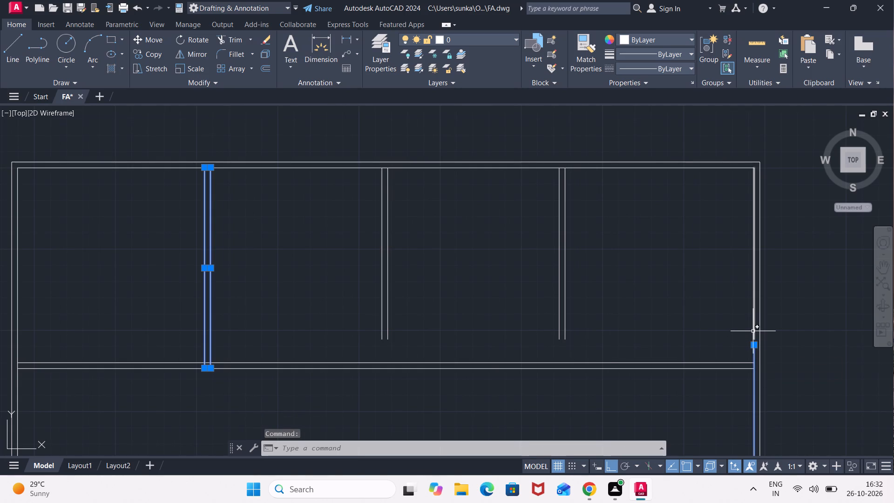
left_click(753, 330)
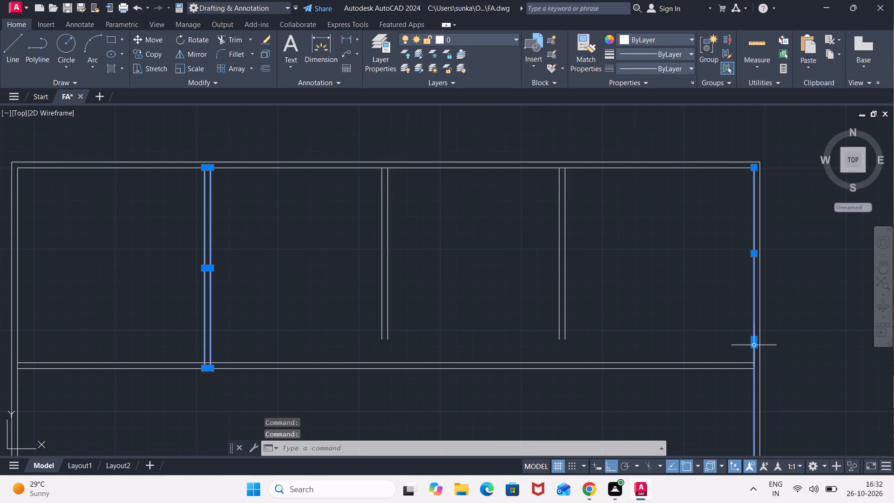
left_click(756, 346)
left_click(757, 340)
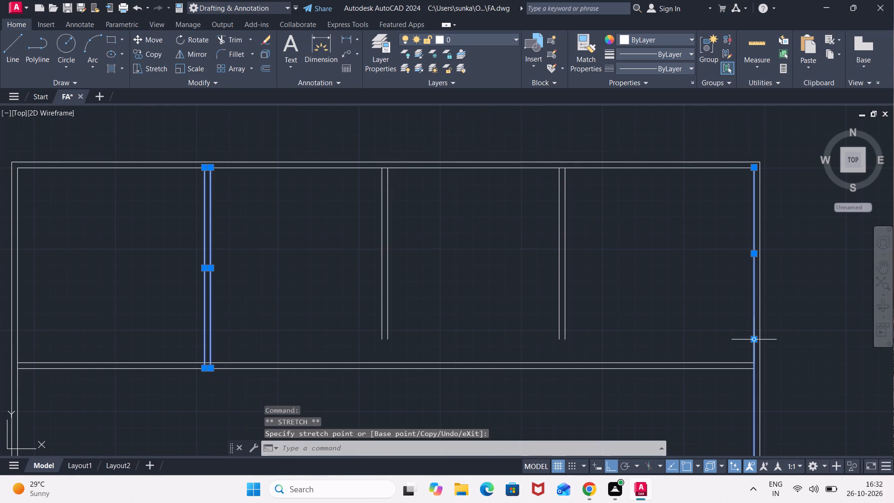
key("Escape")
key("Escape")
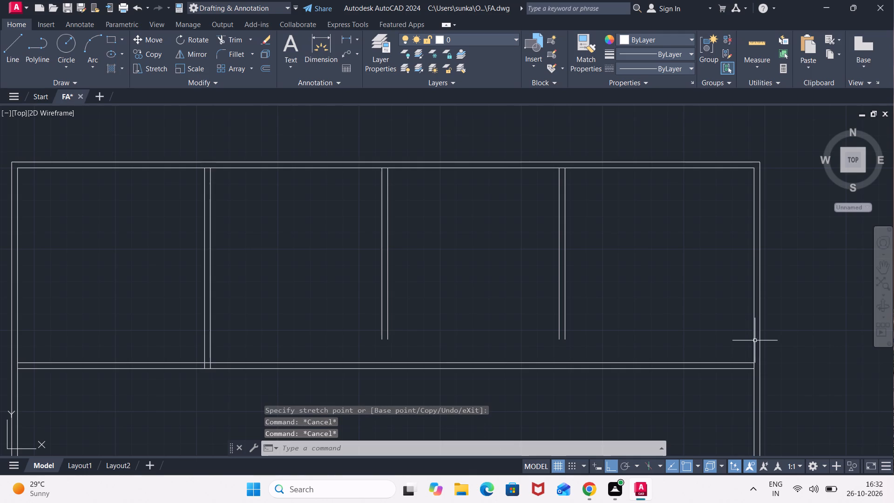
Stretch both lines of the third vertical partition south to the lower line of the horizontal partition.
left_click(566, 332)
left_click(568, 340)
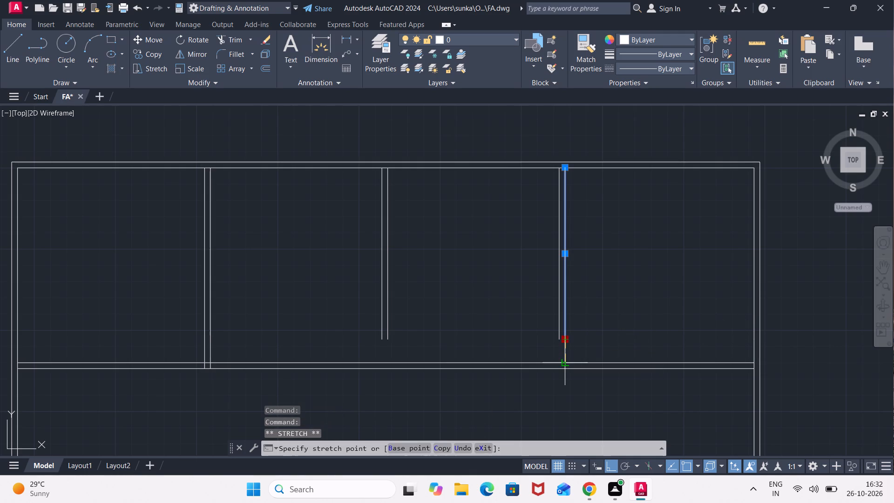
left_click(567, 368)
left_click(560, 336)
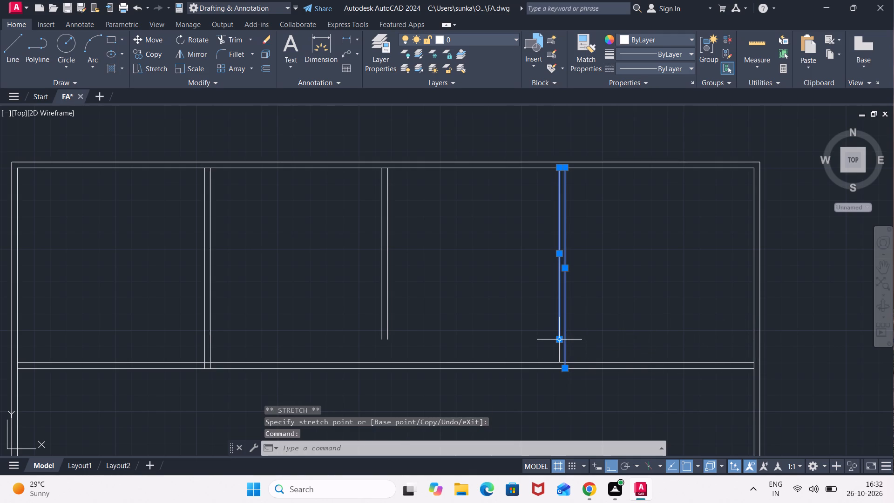
left_click(560, 336)
left_click(560, 340)
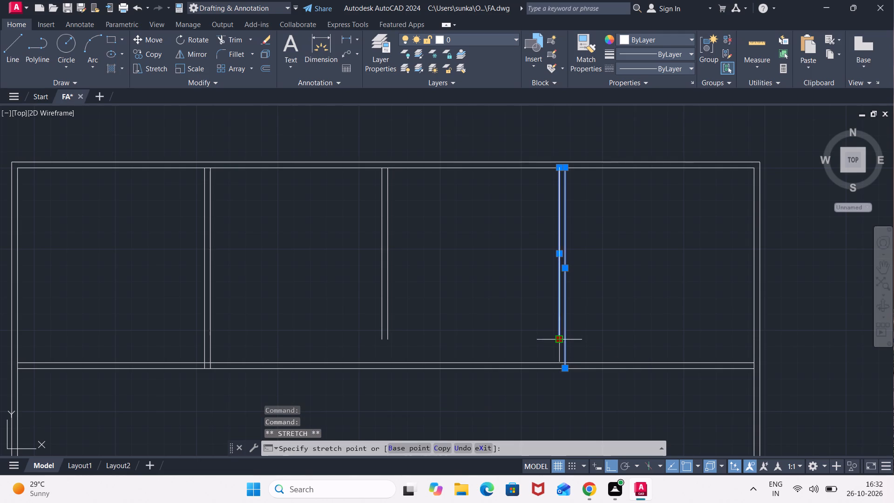
left_click(560, 369)
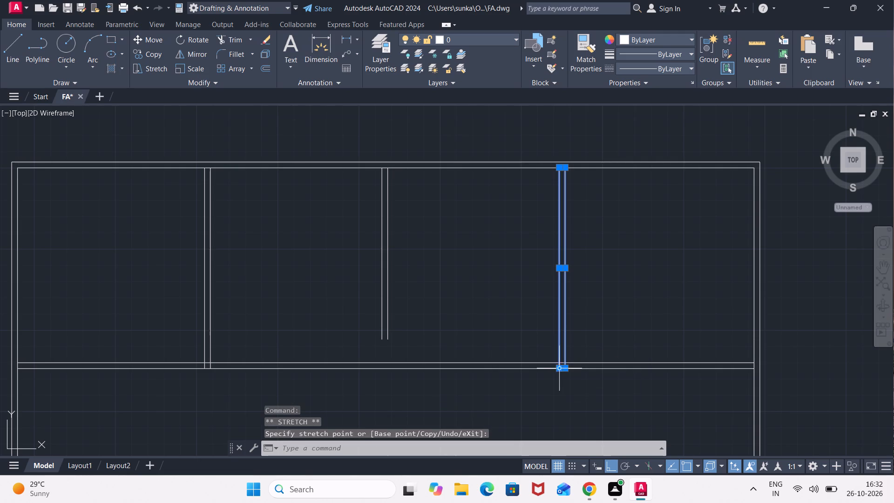
Stretch both lines of the second vertical partition south to the lower line of the horizontal partition.
left_click(394, 326)
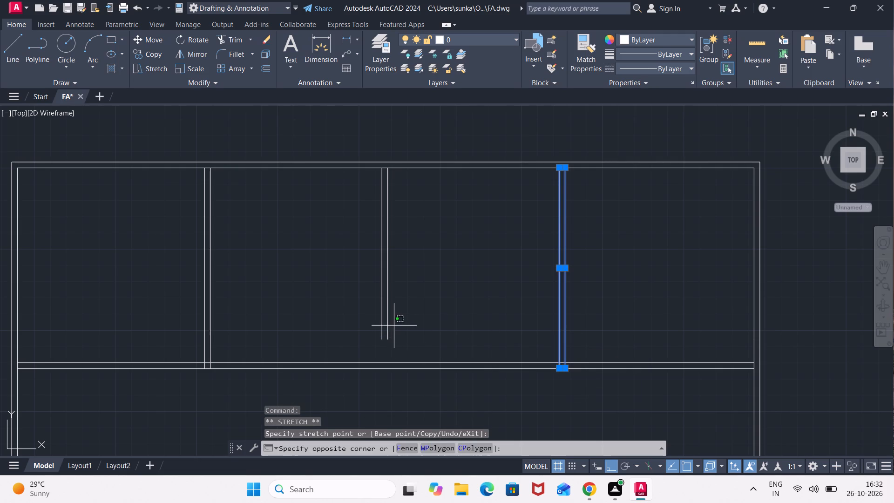
left_click(371, 332)
scroll(386, 333, "up", 2)
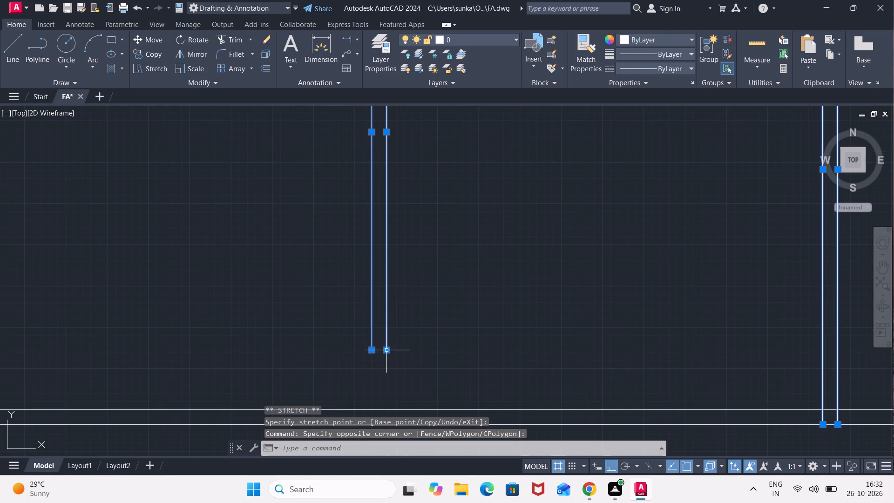
left_click(387, 351)
middle_click_drag(391, 392, 400, 334)
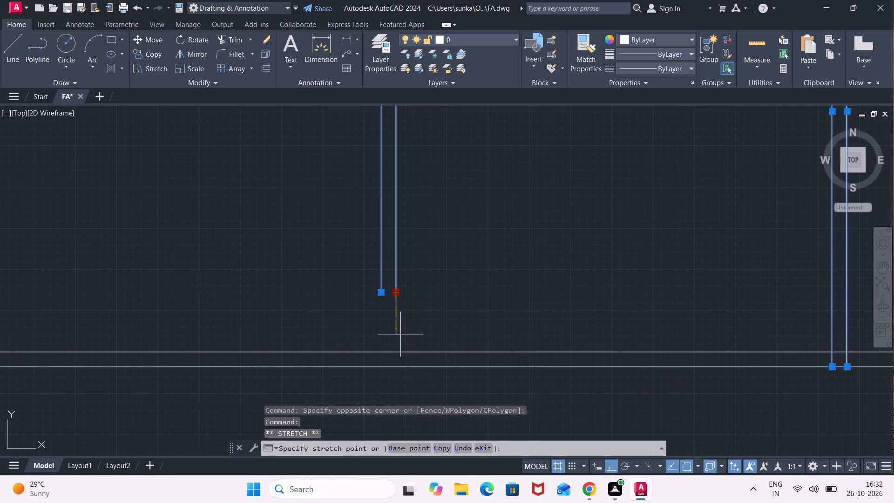
left_click(400, 365)
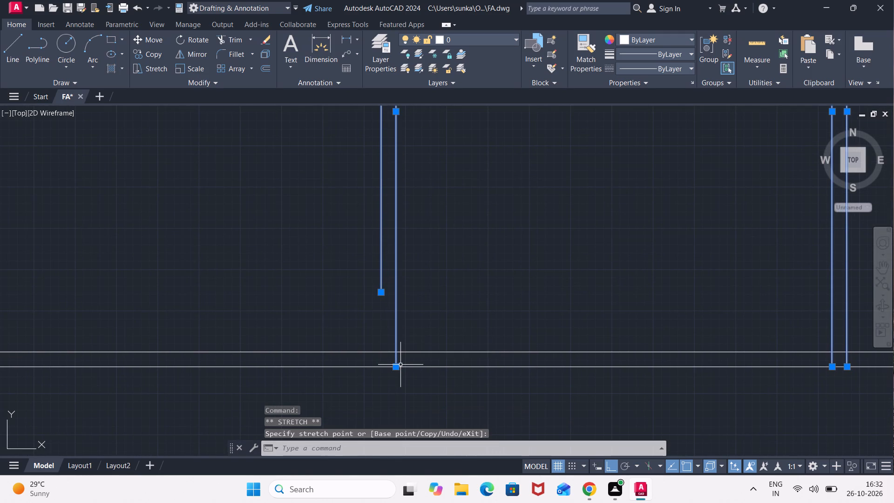
left_click(380, 294)
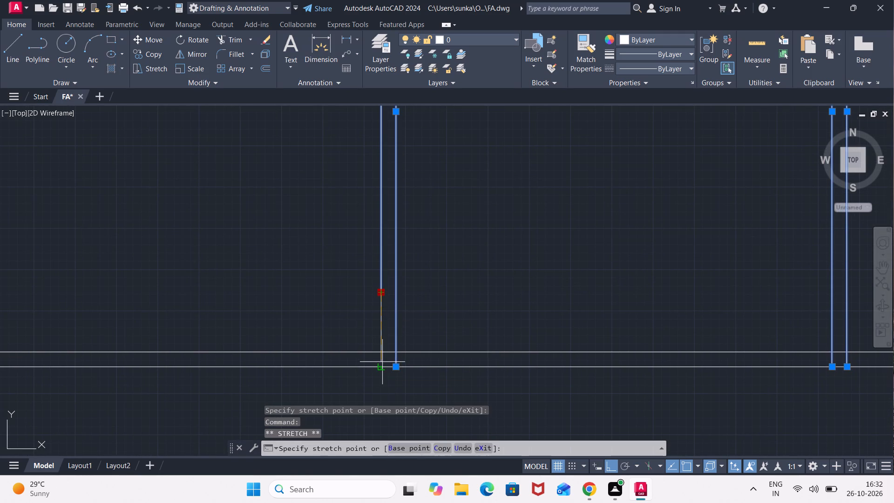
left_click(380, 367)
key("Escape")
key("Escape")
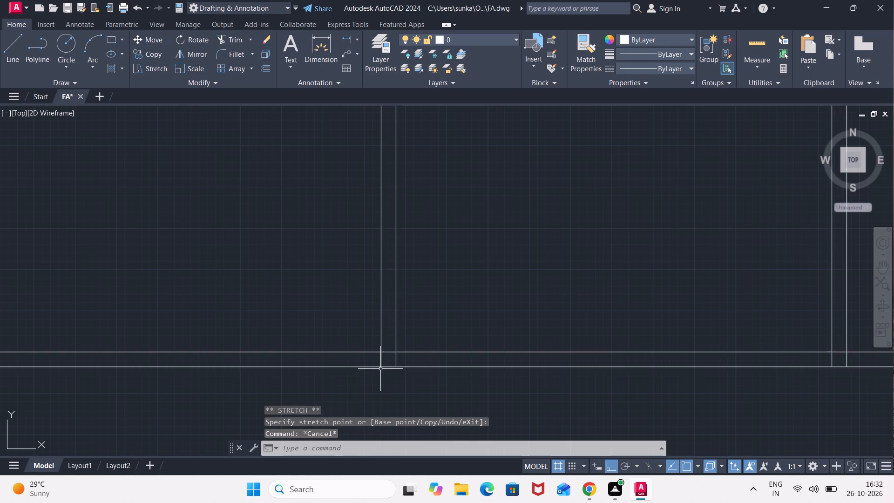
Offset the lower line of the horizontal partition 9'5" to the south.
scroll(398, 368, "down", 3)
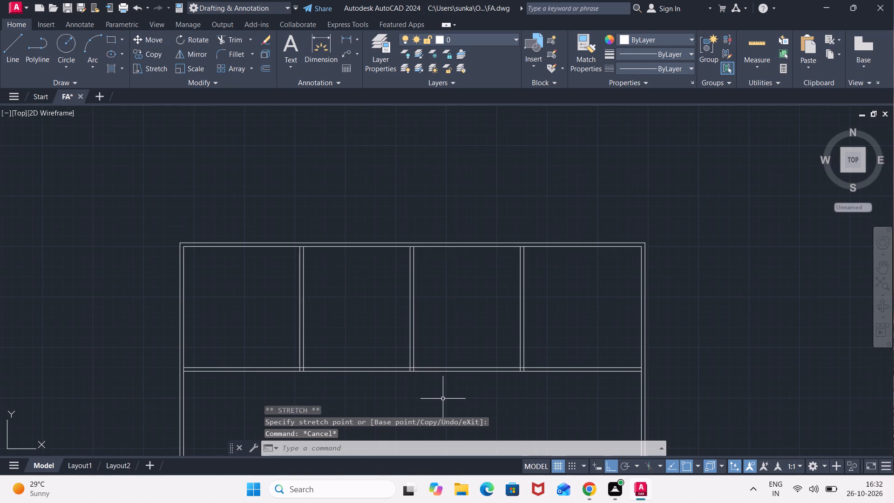
middle_click_drag(443, 399, 469, 343)
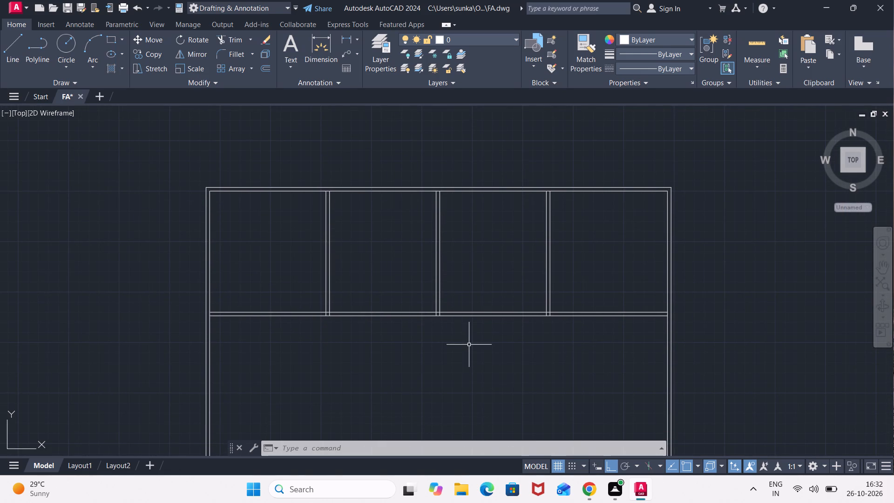
key("o")
key("Return")
key("9")
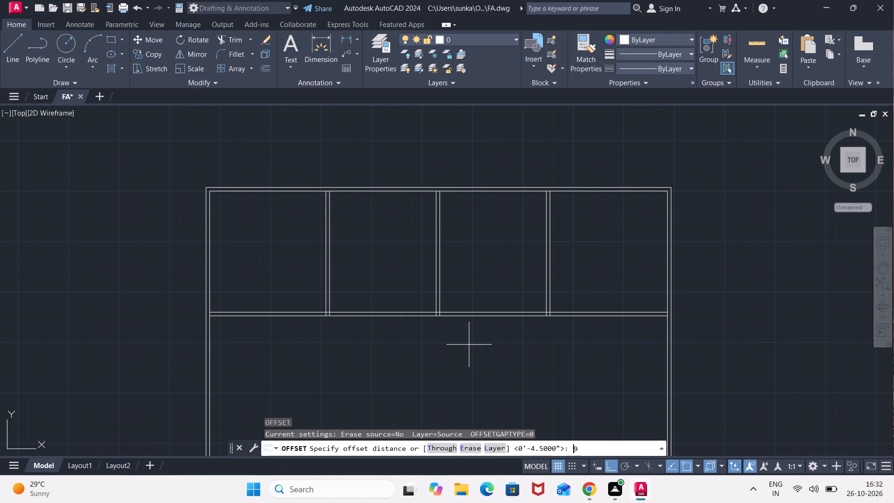
type("'5\"")
key("Return")
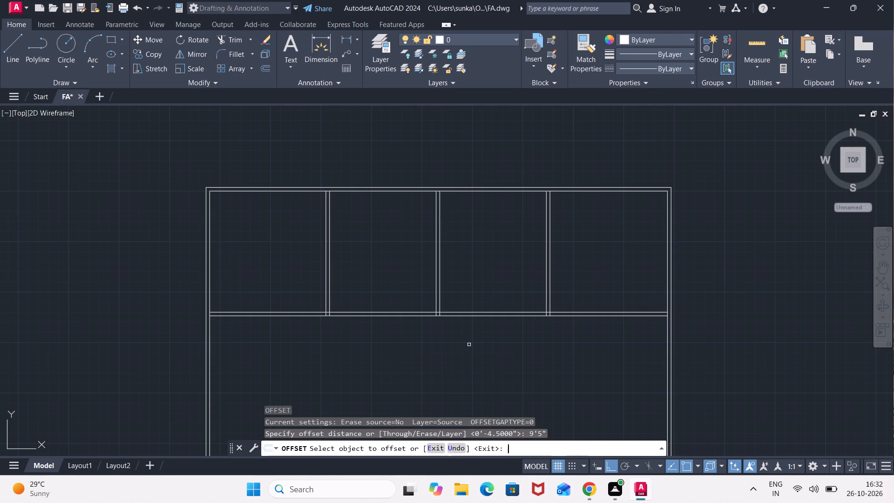
left_click(514, 316)
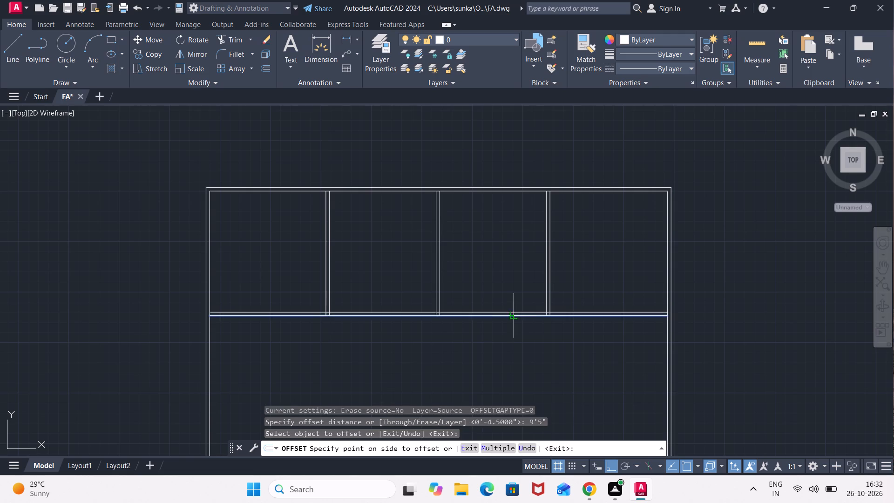
middle_click_drag(523, 363, 489, 270)
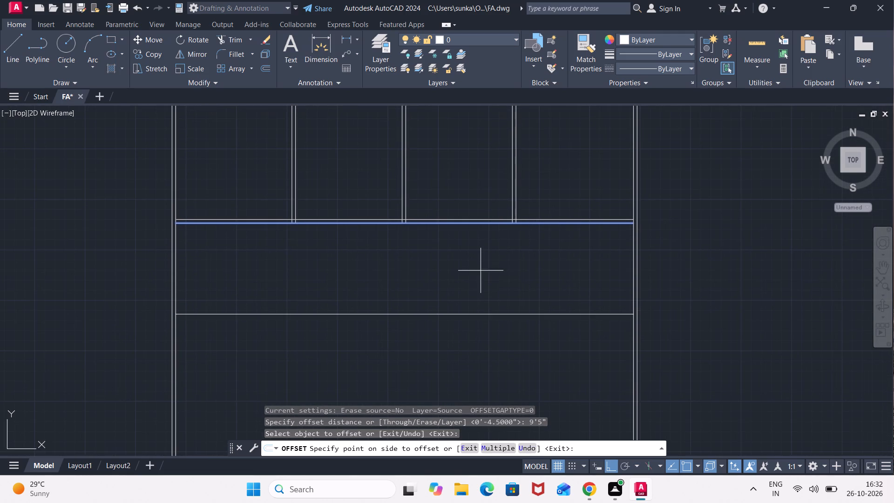
left_click(482, 292)
key("space")
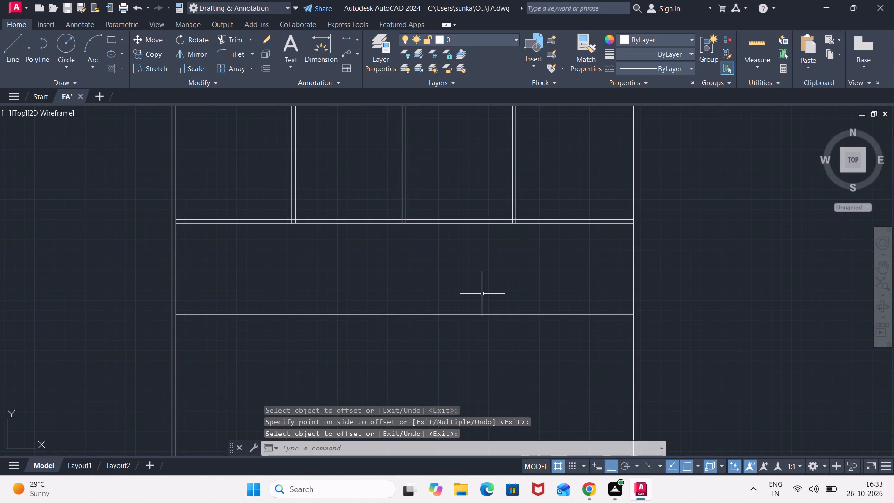
Offset the new horizontal line 4.5" south to form the second horizontal double-line partition.
key("space")
type("4.5\"")
key("Return")
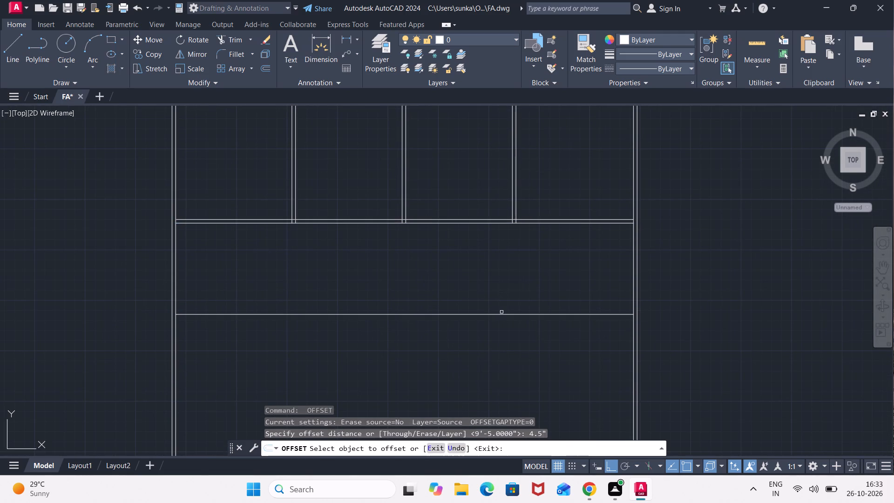
left_click(504, 315)
left_click(512, 346)
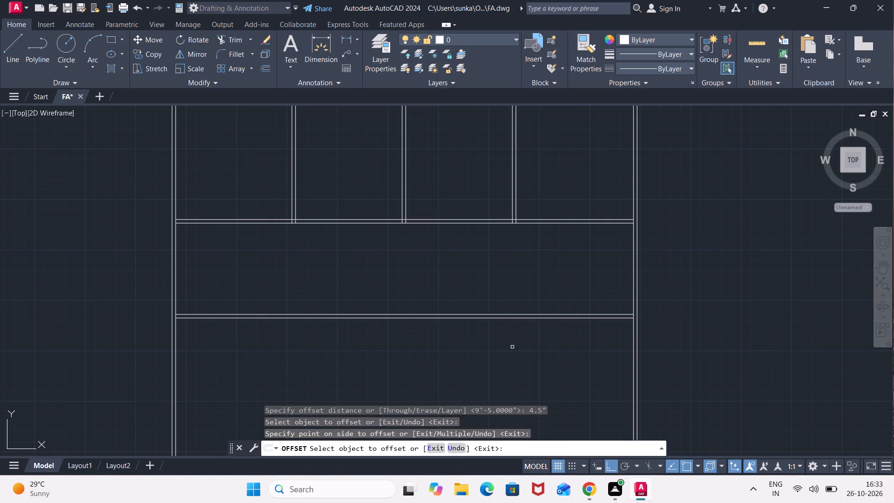
scroll(508, 344, "up", 1)
scroll(508, 344, "down", 1)
middle_click_drag(508, 344, 491, 271)
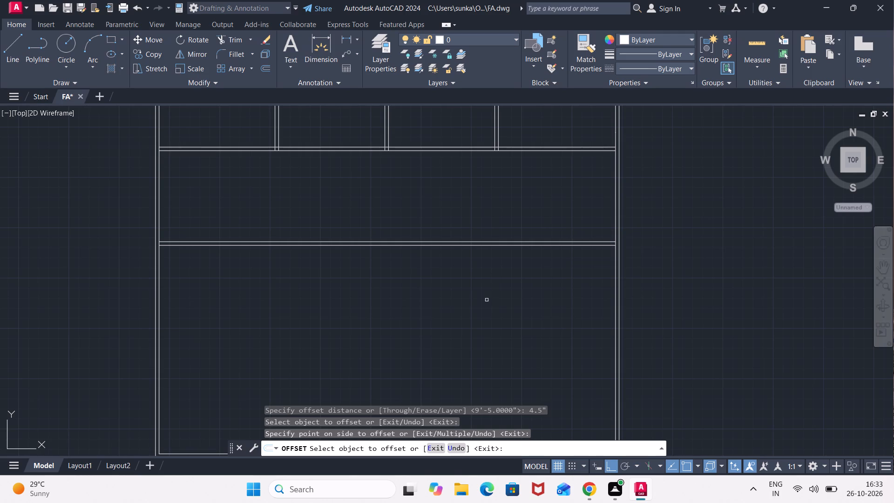
middle_click_drag(492, 308, 507, 209)
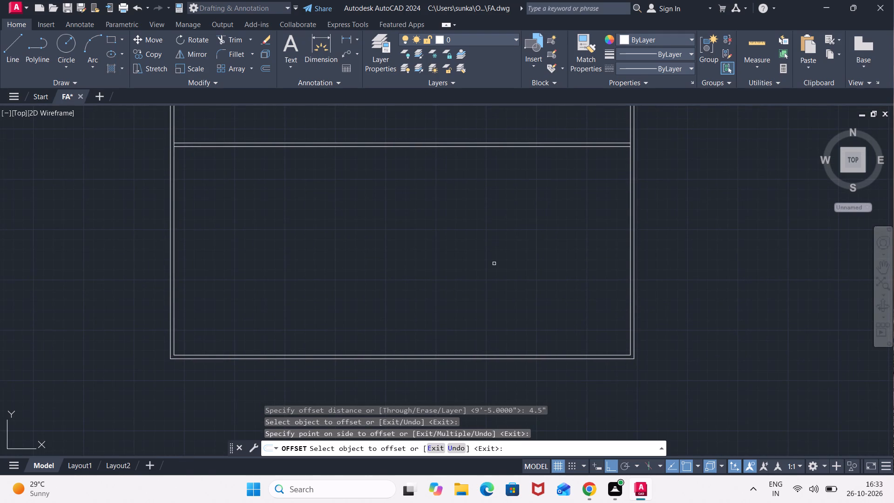
key("space")
Offset the inner line of the south wall 11' to the north.
key("space")
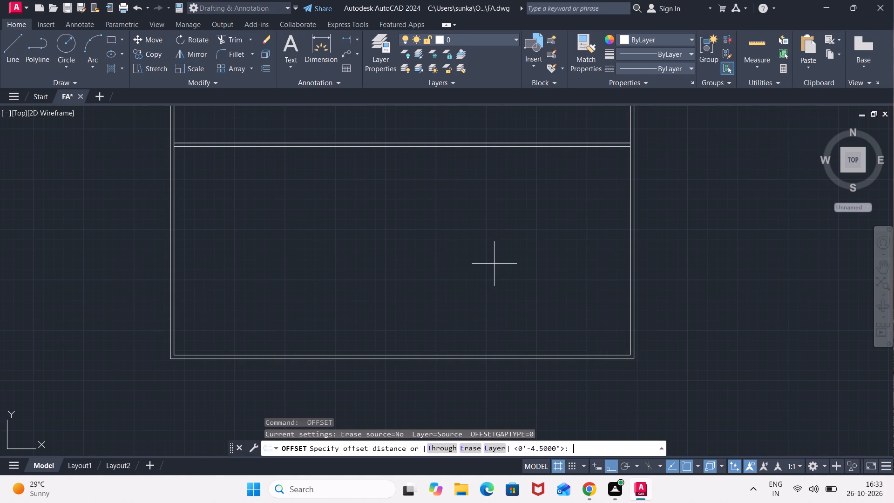
type("11")
key("apostrophe")
key("Return")
left_click(482, 352)
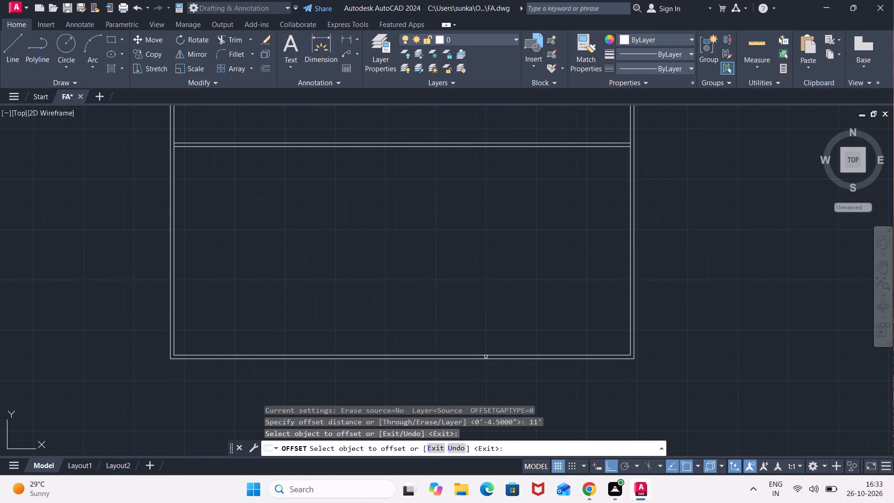
left_click(486, 353)
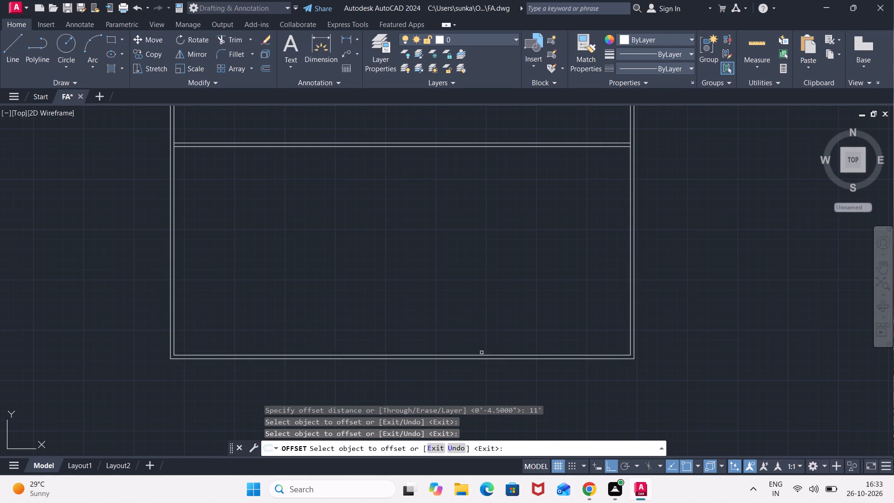
left_click(481, 355)
left_click(474, 284)
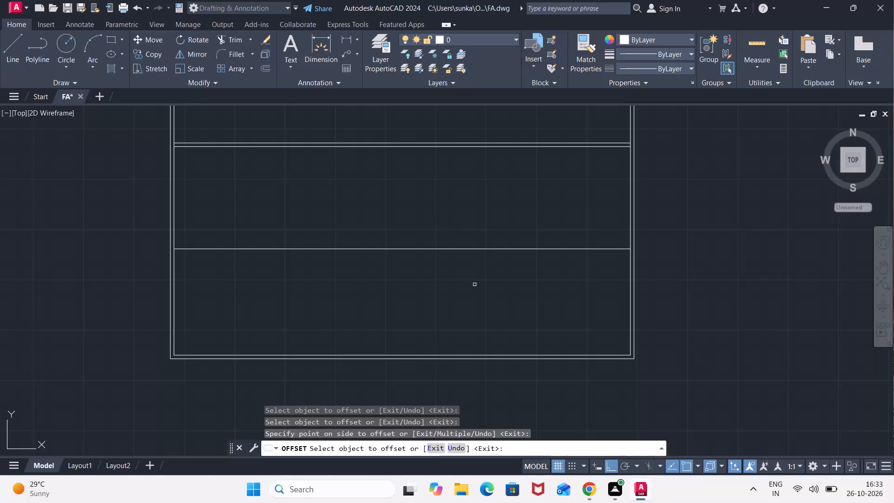
key("space")
Offset the new horizontal line 4.5" north to form the third horizontal double-line partition.
key("space")
type("4.5\"")
key("Return")
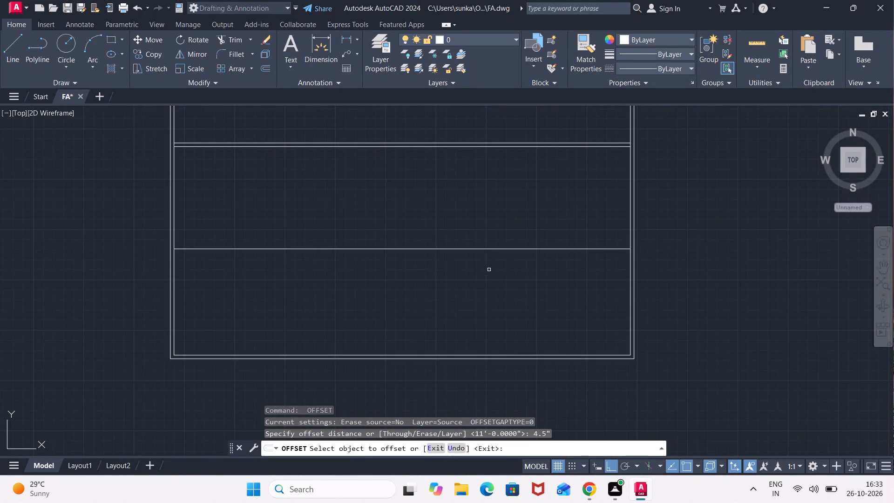
left_click(489, 249)
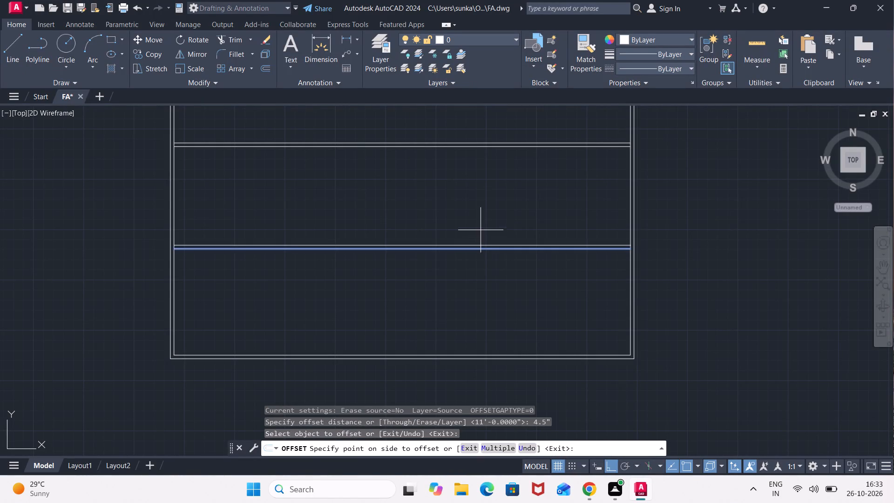
left_click(481, 230)
key("space")
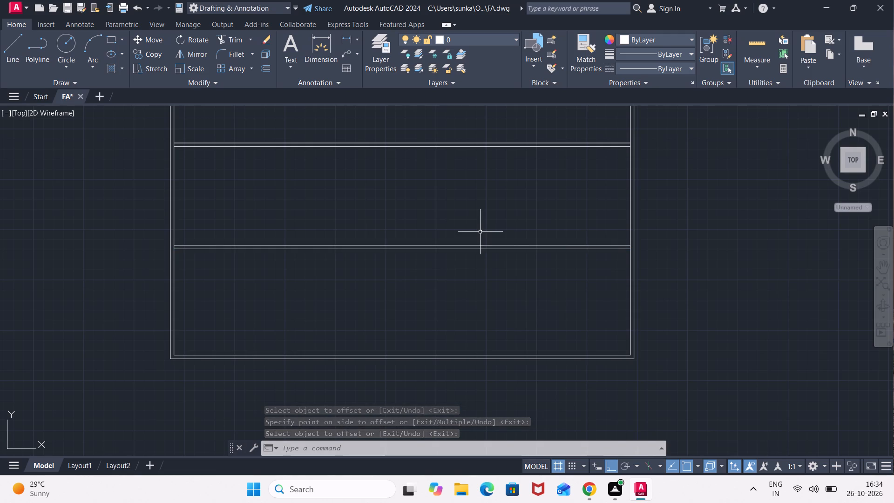
Trim the inner line of the west wall between the two lines of the third horizontal partition.
key("space")
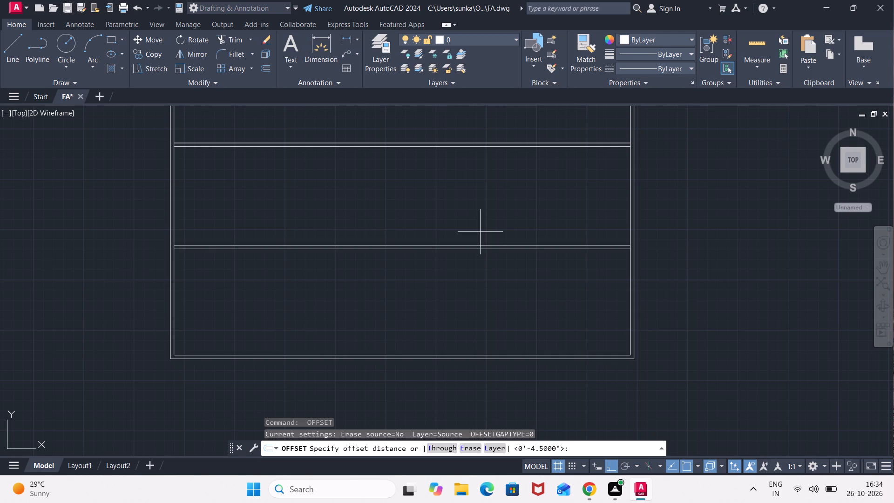
key("Escape")
type("TR")
key("Return")
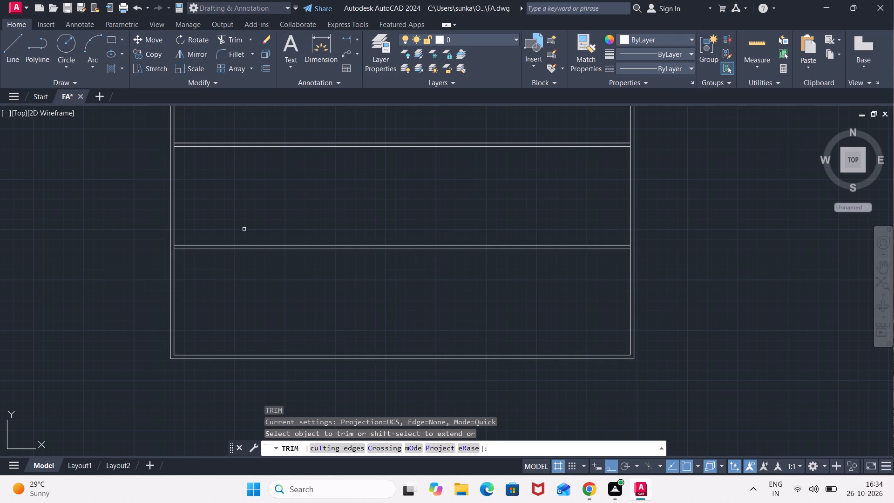
scroll(188, 251, "up", 1)
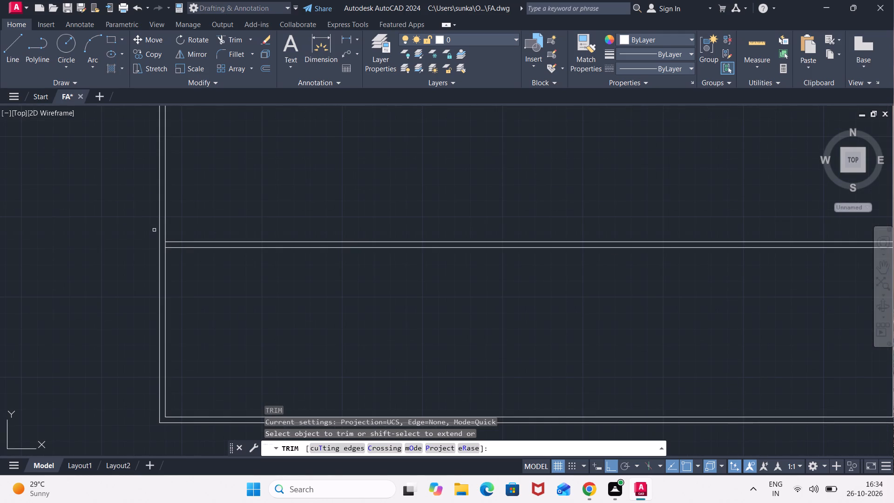
left_click(165, 244)
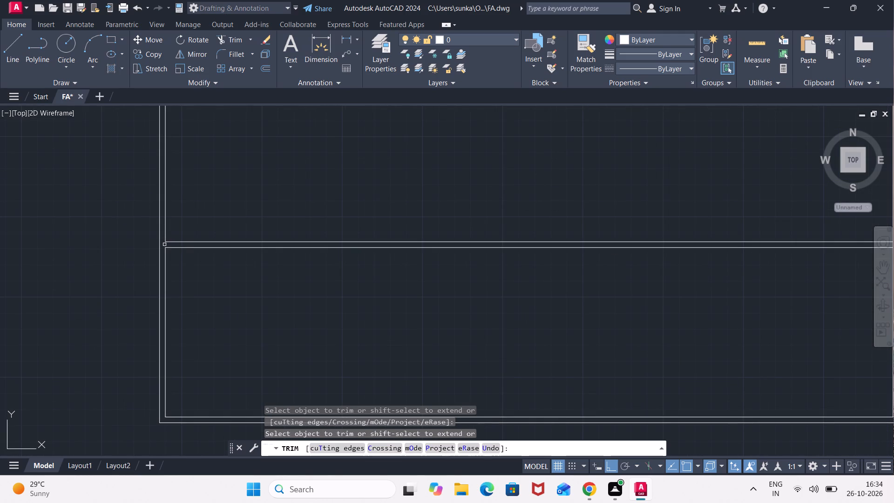
key("Escape")
Offset the inner west wall line south of the third horizontal partition 10' to the east.
key("o")
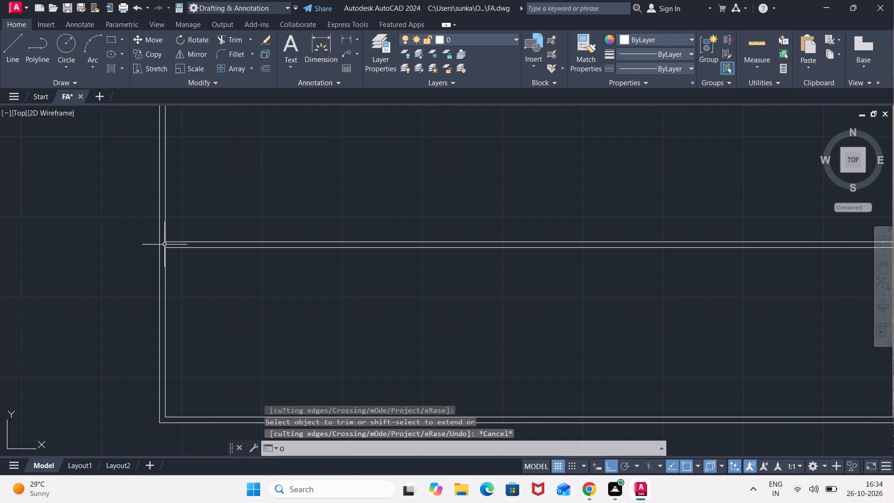
key("Return")
type("10")
key("apostrophe")
key("Return")
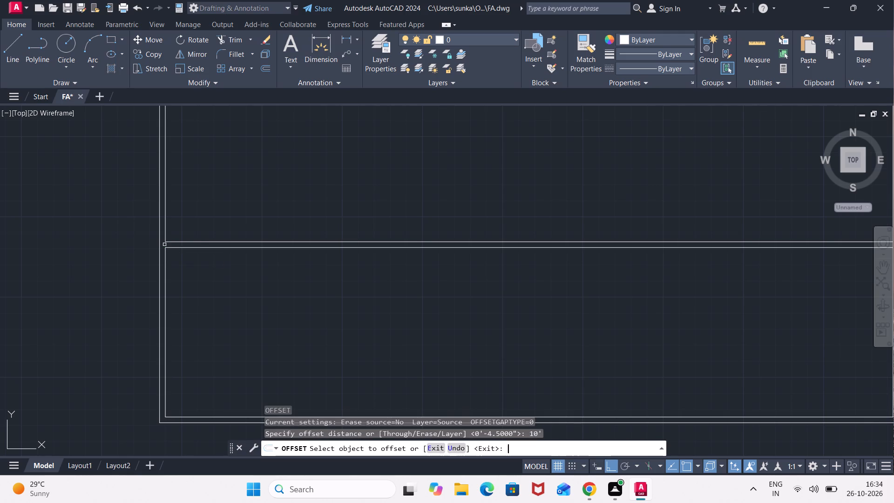
left_click(164, 262)
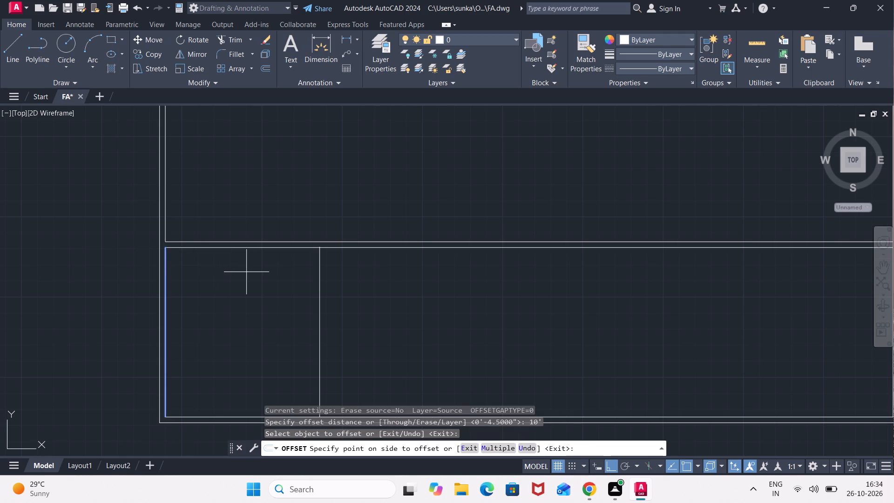
left_click(246, 272)
key("space")
Offset the new vertical line 4.5" east to form the first vertical double-line partition of the south strip.
key("space")
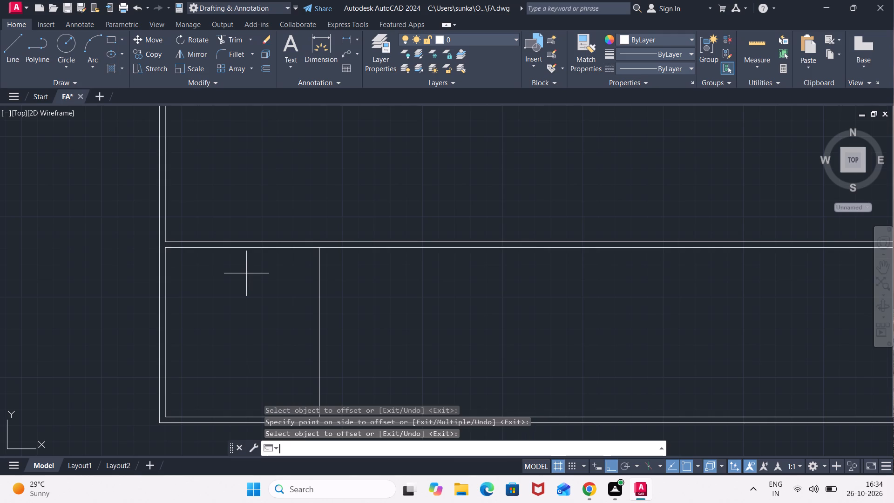
type("4.5\"")
key("Return")
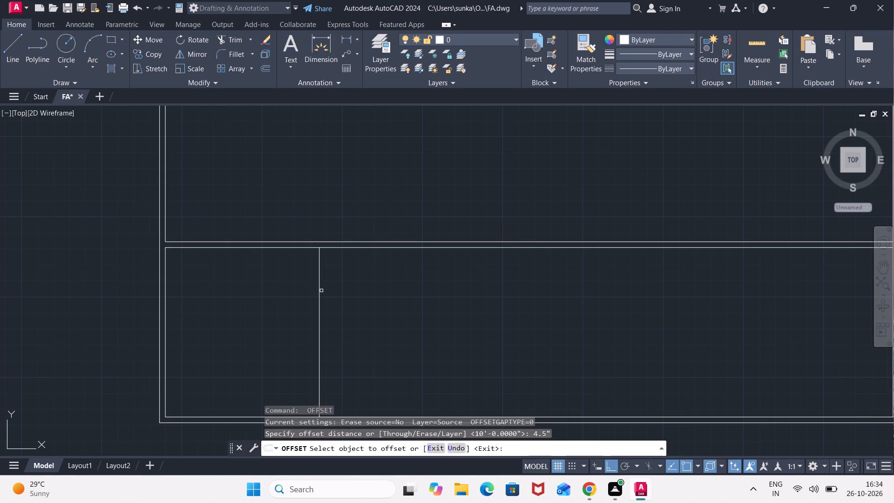
left_click(319, 288)
left_click(347, 281)
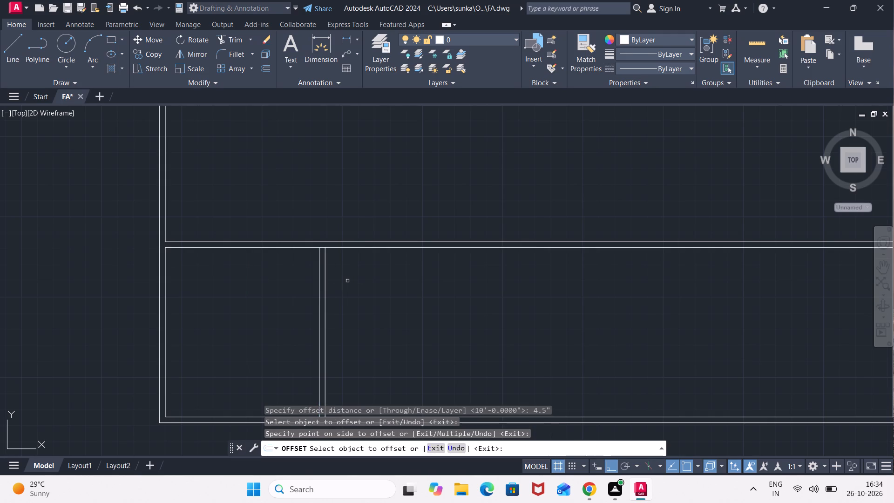
scroll(347, 280, "down", 1)
middle_click_drag(347, 280, 284, 229)
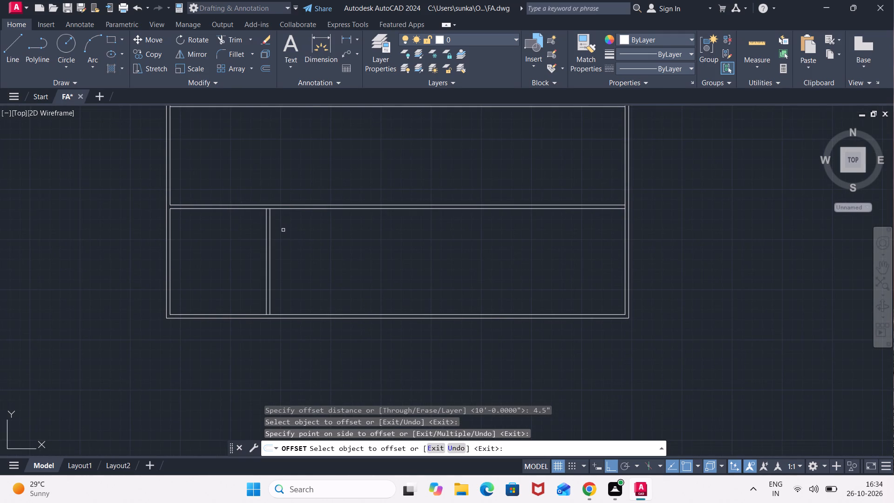
key("space")
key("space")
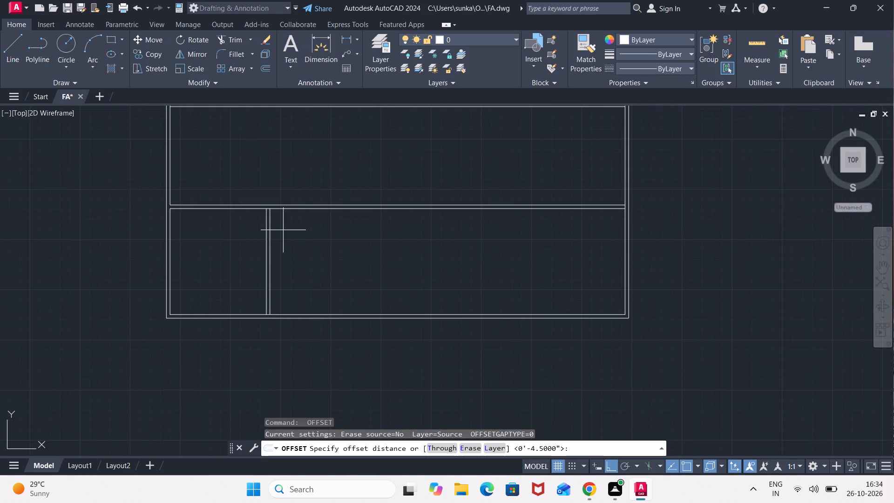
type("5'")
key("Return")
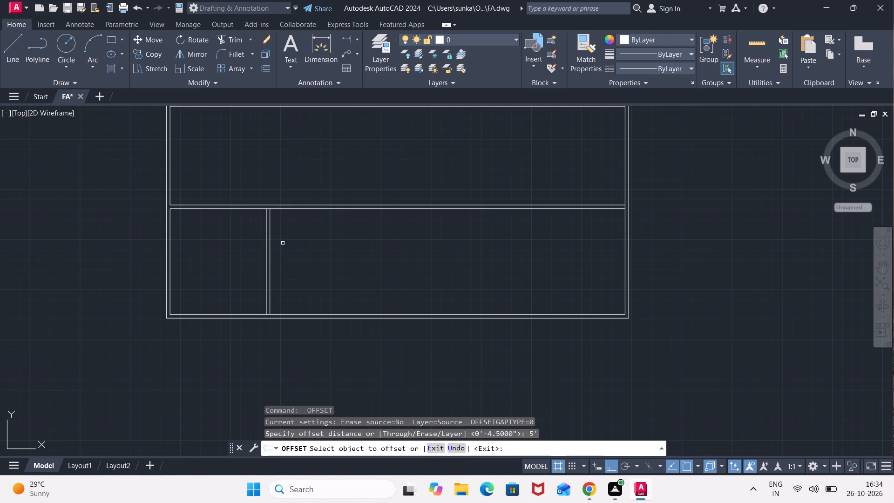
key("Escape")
Offset the east line of the south strip's first vertical partition 9' to the east.
key("o")
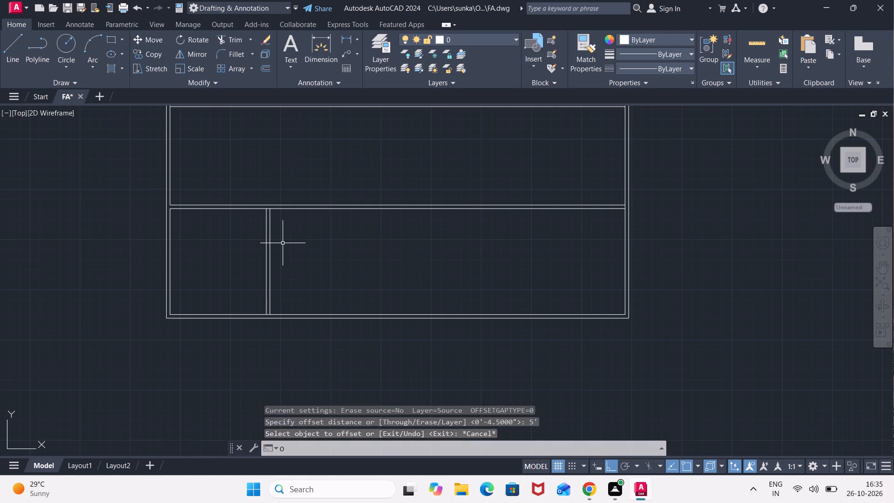
key("Return")
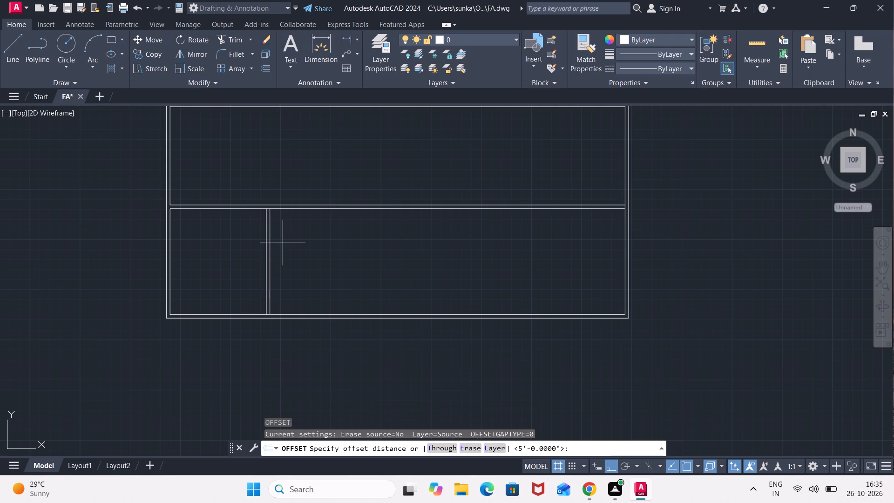
type("11")
key("BackSpace")
key("BackSpace")
type("9'")
key("Return")
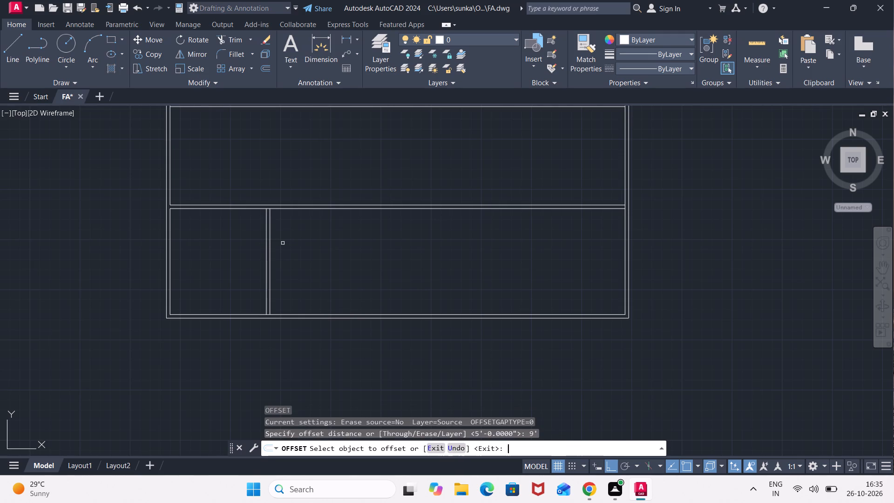
left_click(270, 250)
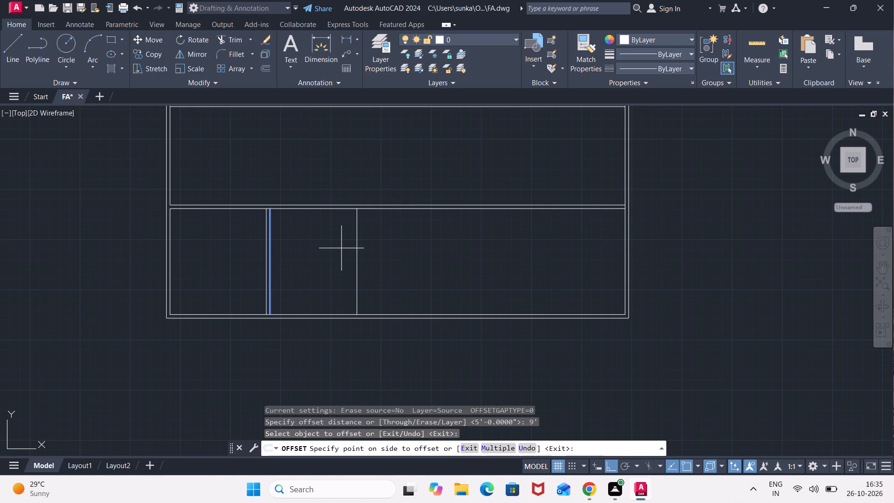
left_click(341, 248)
key("space")
Offset the new vertical line 4.5" east to form the south strip's second vertical double-line partition.
key("space")
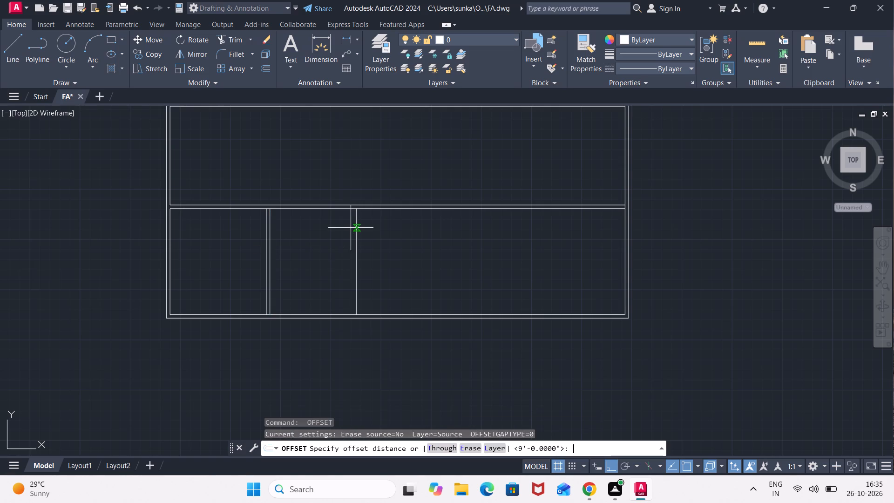
type("4.5\"")
key("Return")
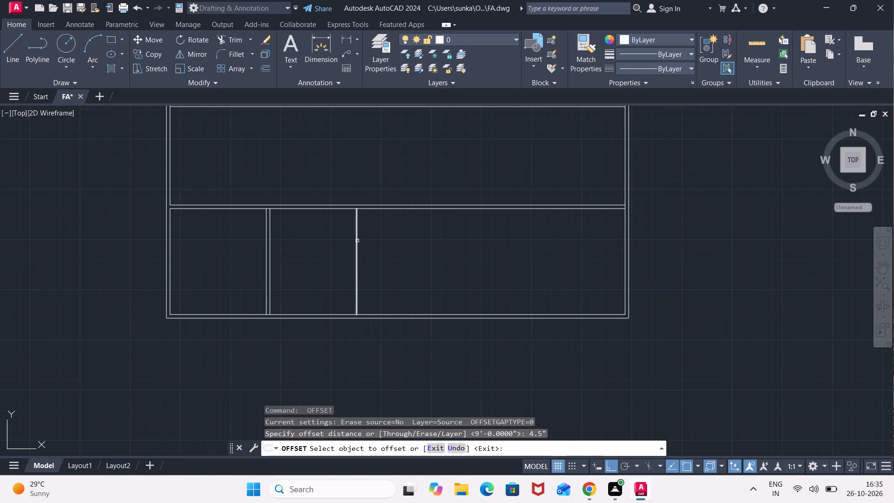
left_click(357, 241)
left_click(369, 240)
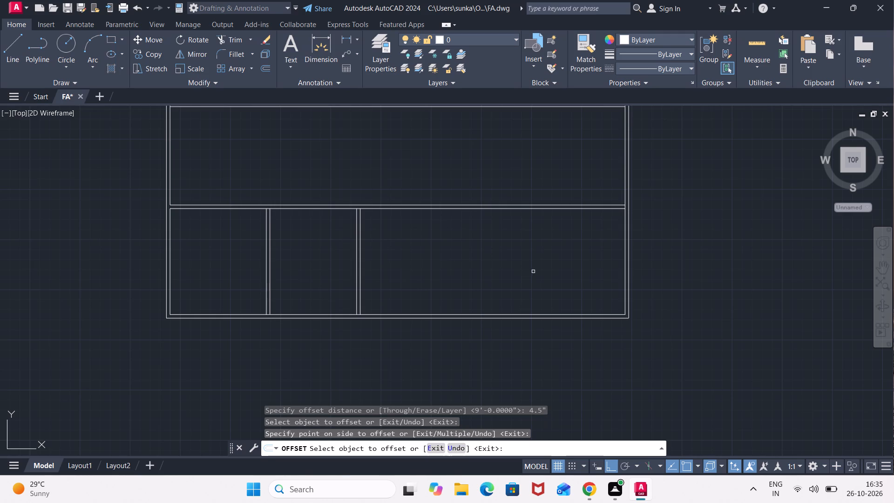
key("space")
Offset the inner line of the east wall 10' to the west.
key("space")
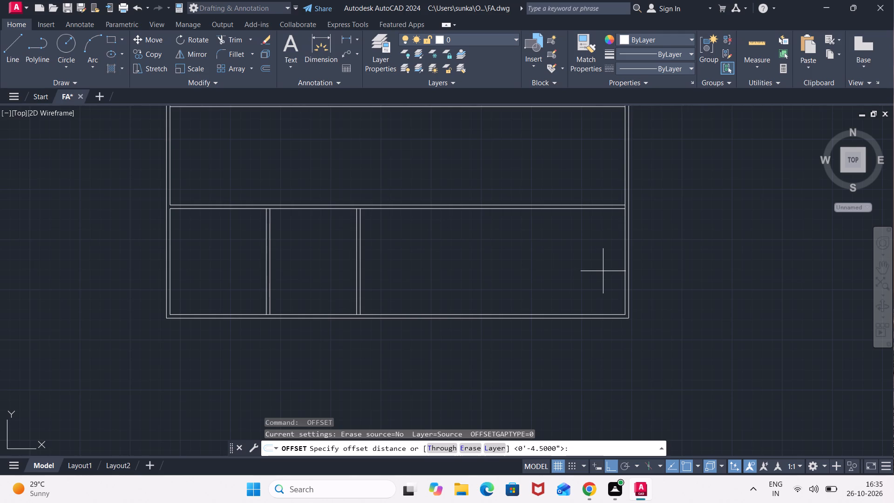
type("10'")
key("Return")
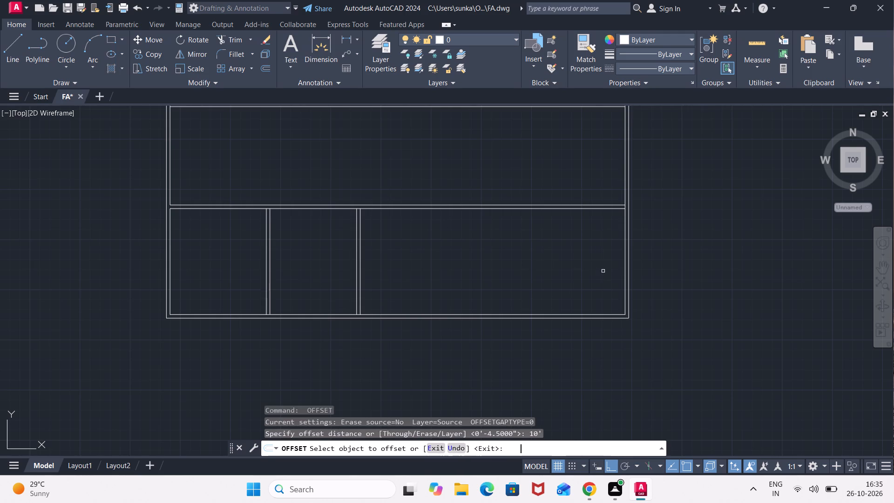
left_click(625, 280)
left_click(578, 284)
key("space")
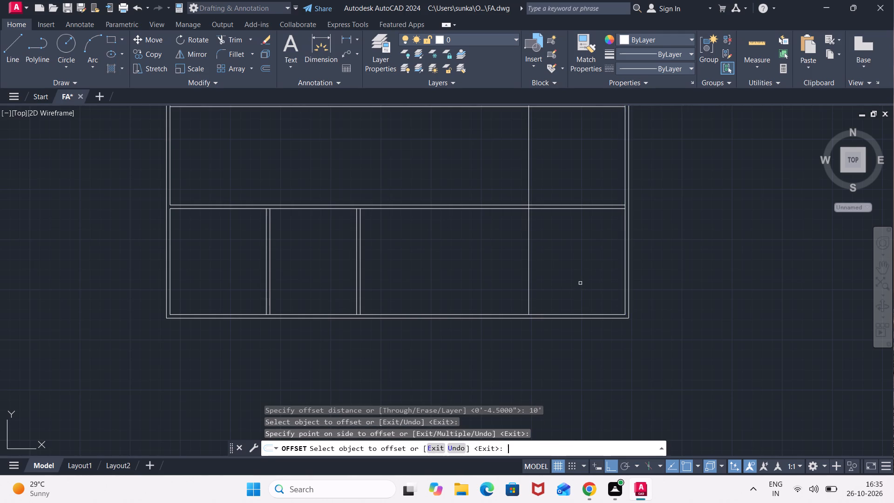
Offset the new vertical line near the east wall 4.5" west to form a double-line partition.
key("space")
type("4.5\"")
key("Return")
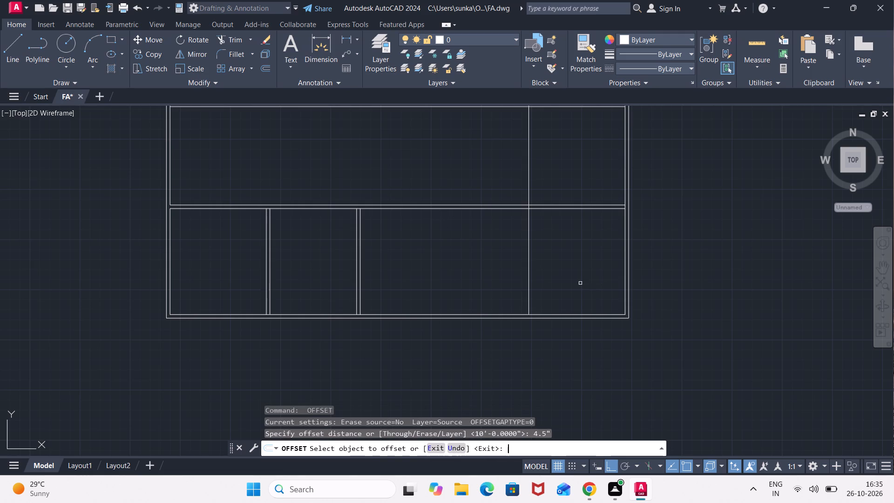
left_click(529, 266)
left_click(515, 266)
key("Escape")
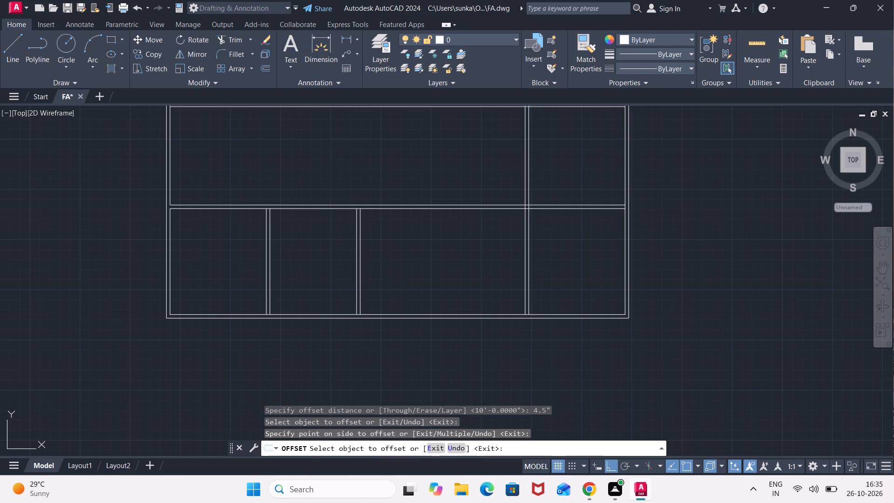
Trim the new east partition's two lines where they extend into and beyond the north strip's horizontal double-line partition.
key("t")
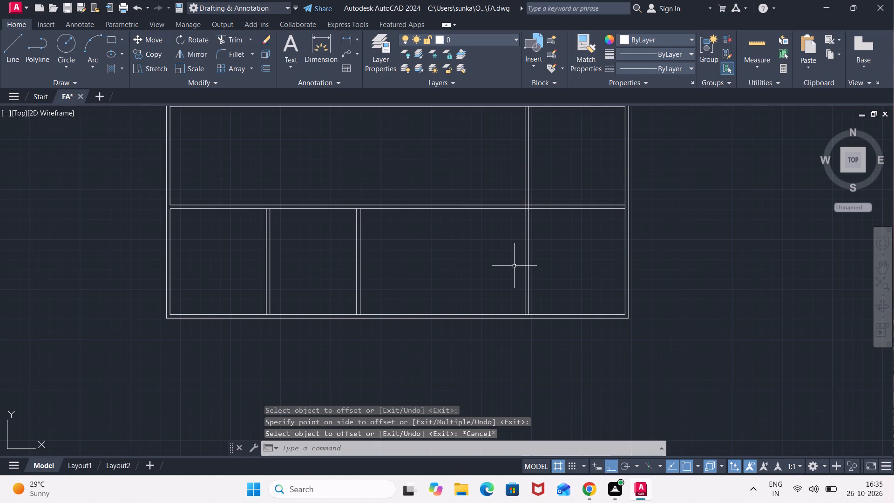
scroll(514, 266, "down", 2)
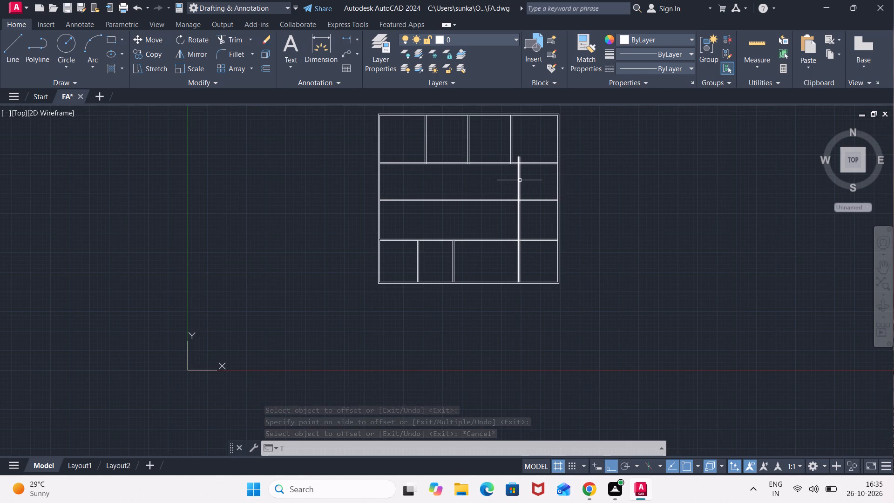
middle_click_drag(529, 178, 529, 202)
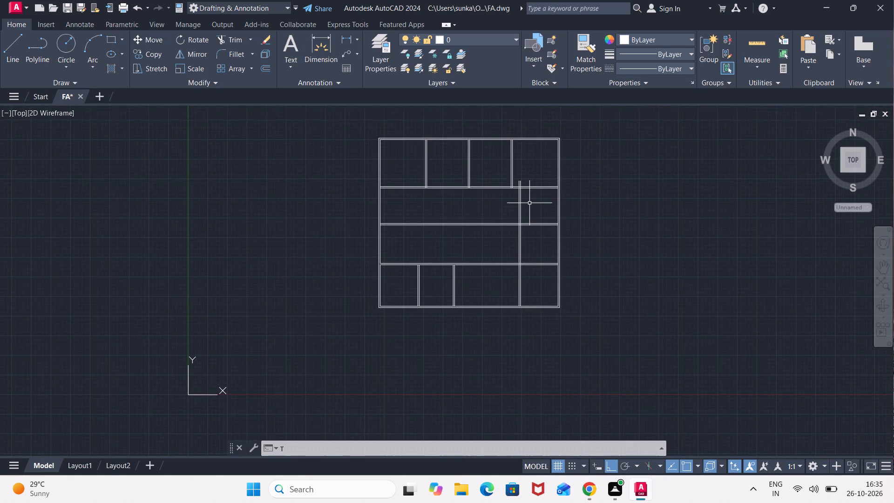
scroll(529, 204, "up", 3)
middle_click_drag(530, 202, 531, 202)
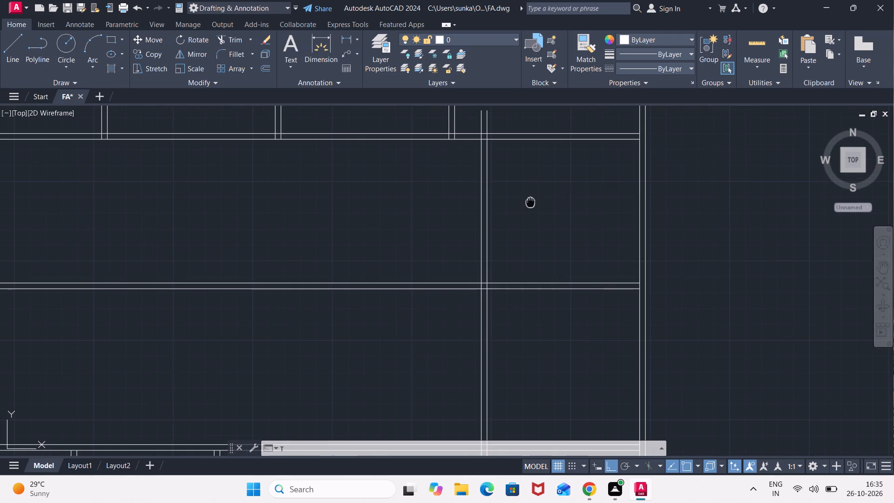
middle_click_drag(531, 202, 549, 287)
key("Escape")
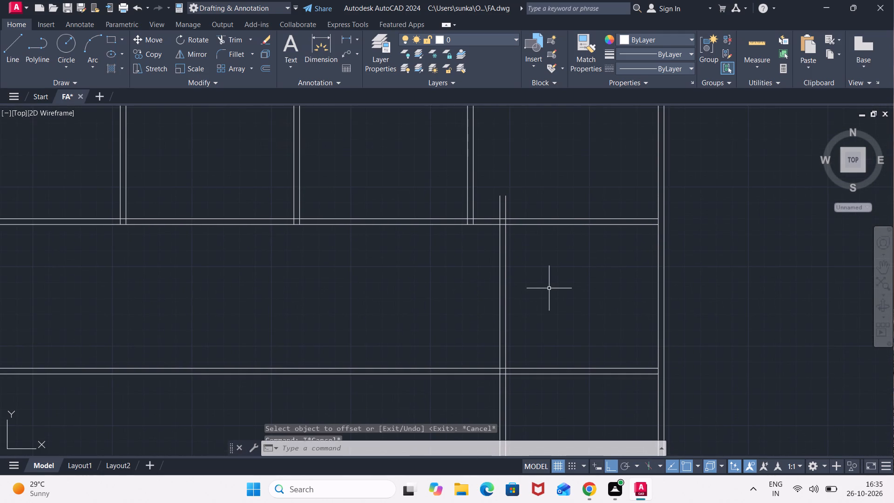
type("TR")
key("Return")
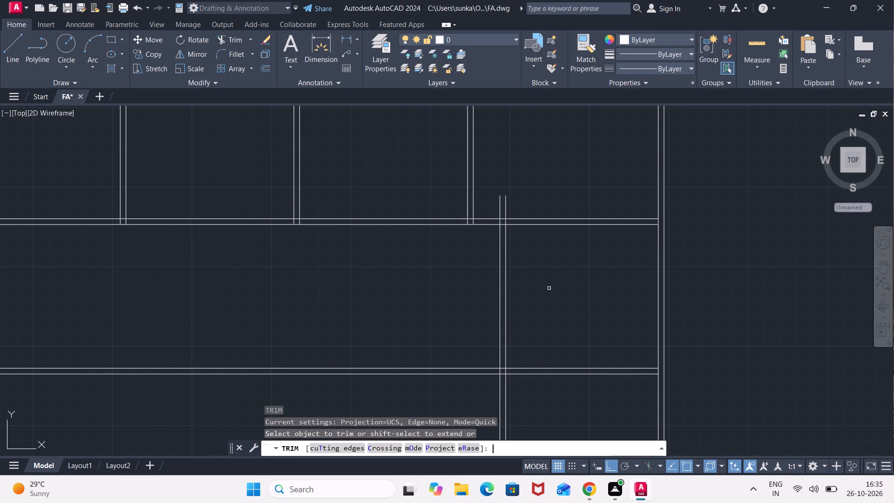
left_click(511, 200)
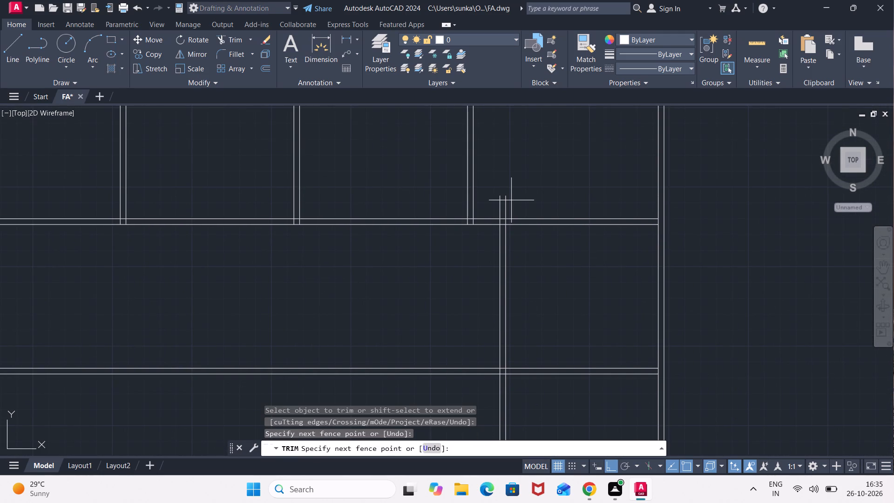
left_click(499, 209)
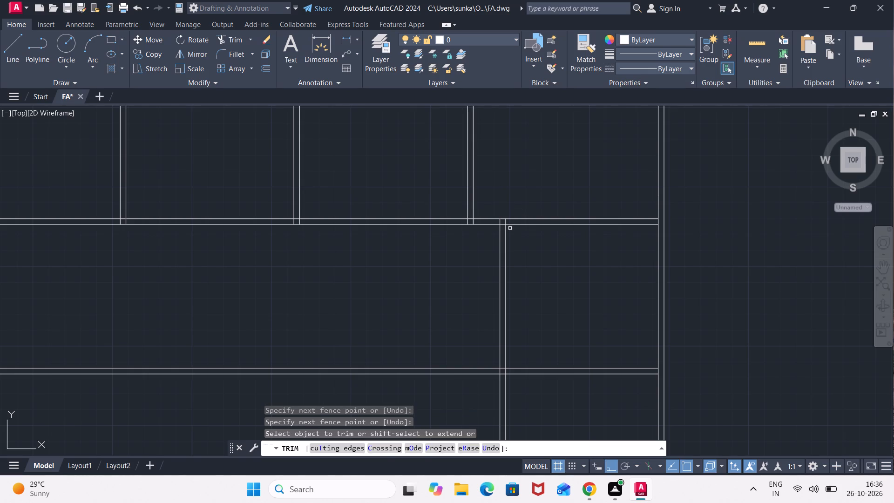
scroll(510, 228, "up", 2)
left_click(508, 212)
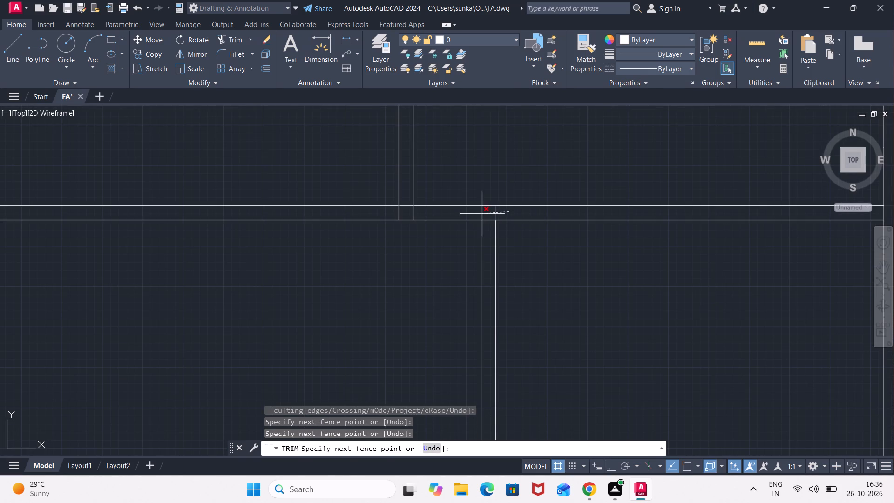
left_click(477, 214)
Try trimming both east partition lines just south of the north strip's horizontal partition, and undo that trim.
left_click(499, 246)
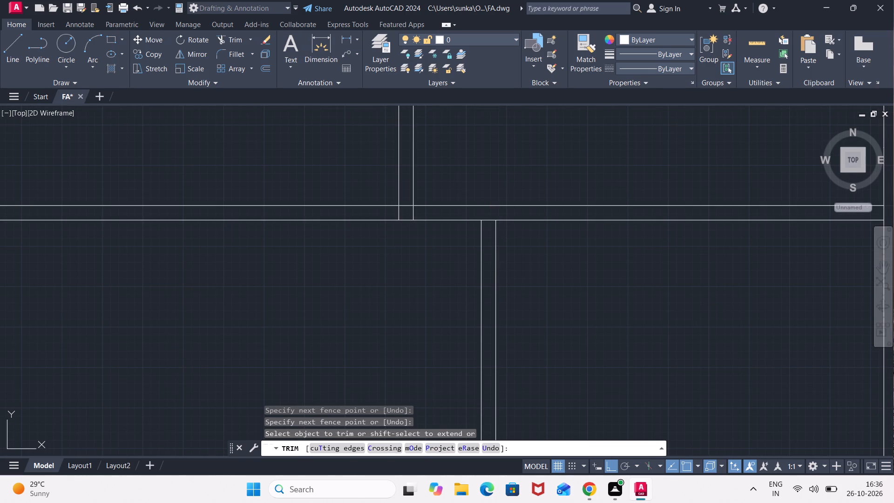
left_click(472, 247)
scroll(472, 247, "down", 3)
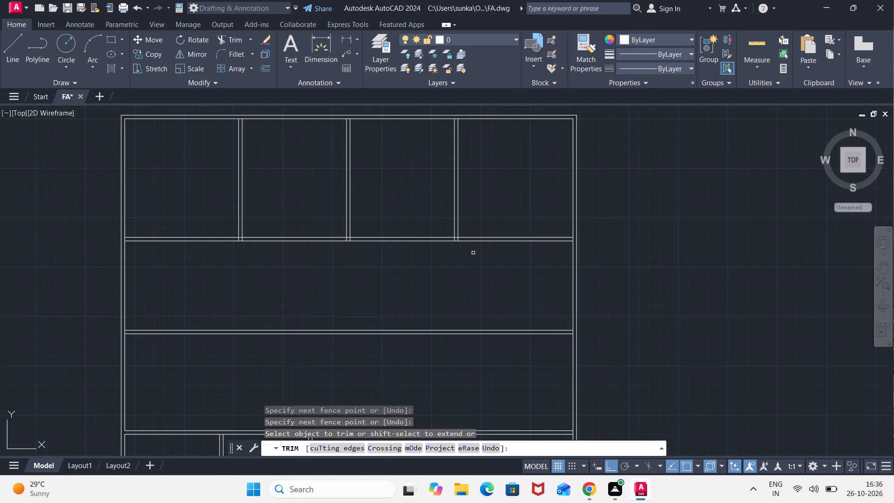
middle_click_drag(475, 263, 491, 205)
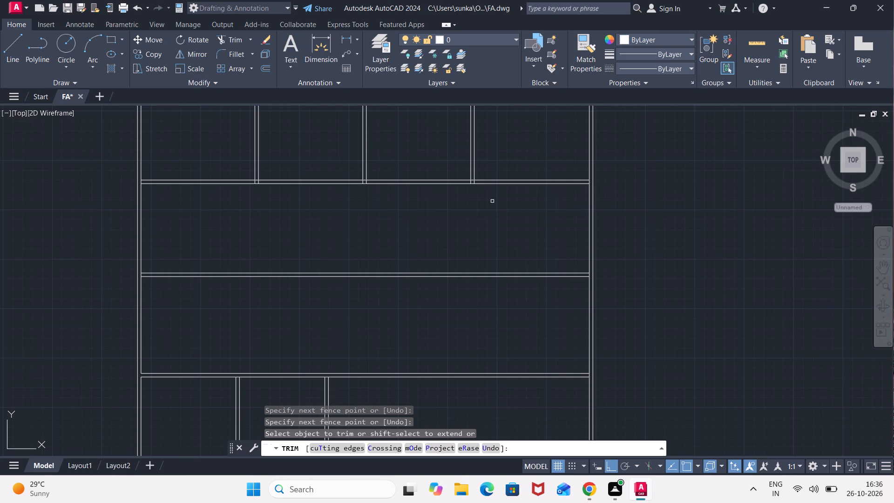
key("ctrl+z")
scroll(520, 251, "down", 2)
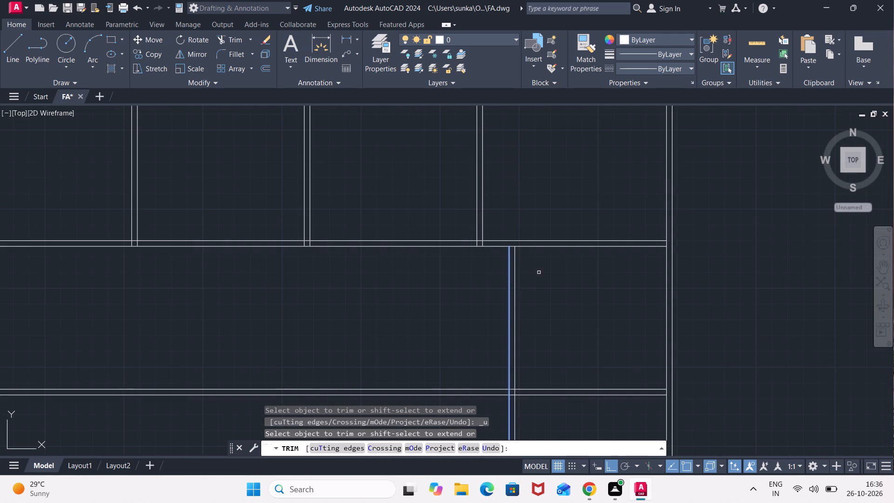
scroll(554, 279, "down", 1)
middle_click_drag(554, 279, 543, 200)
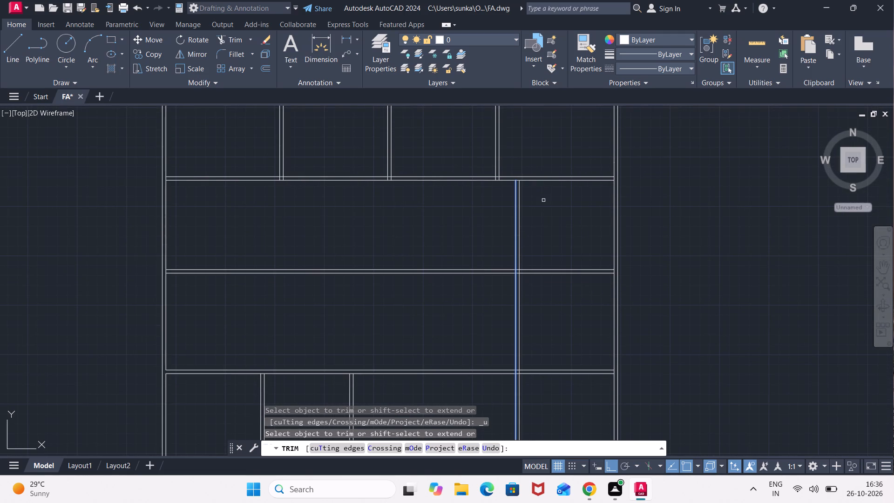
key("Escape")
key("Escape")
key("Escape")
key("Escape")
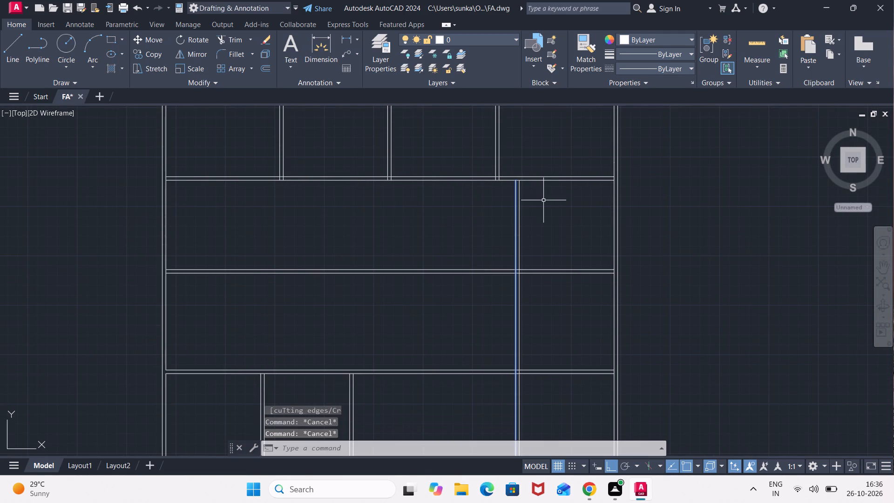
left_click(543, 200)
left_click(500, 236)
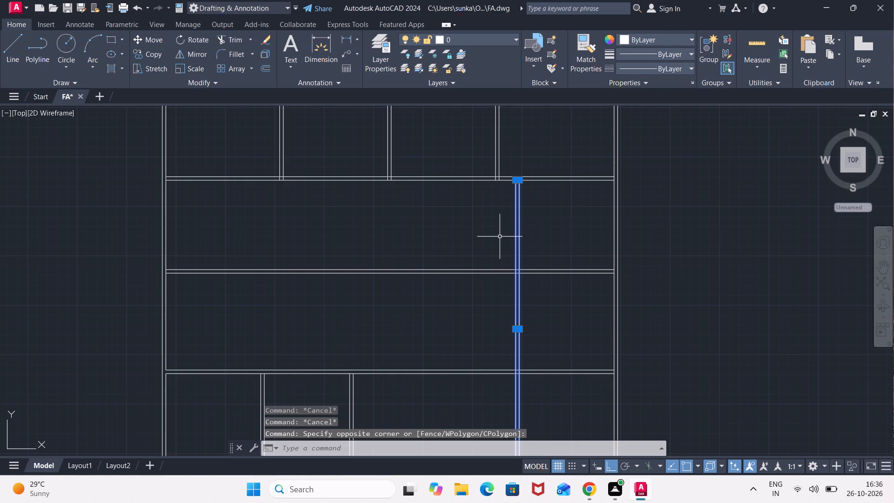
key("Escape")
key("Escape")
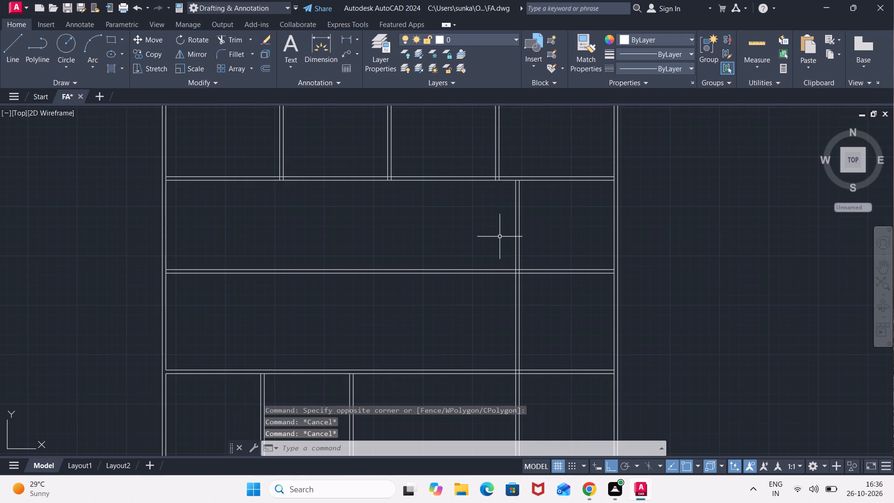
Trim both east partition lines out of the strip between the northern and middle horizontal partitions.
type("TR")
key("Return")
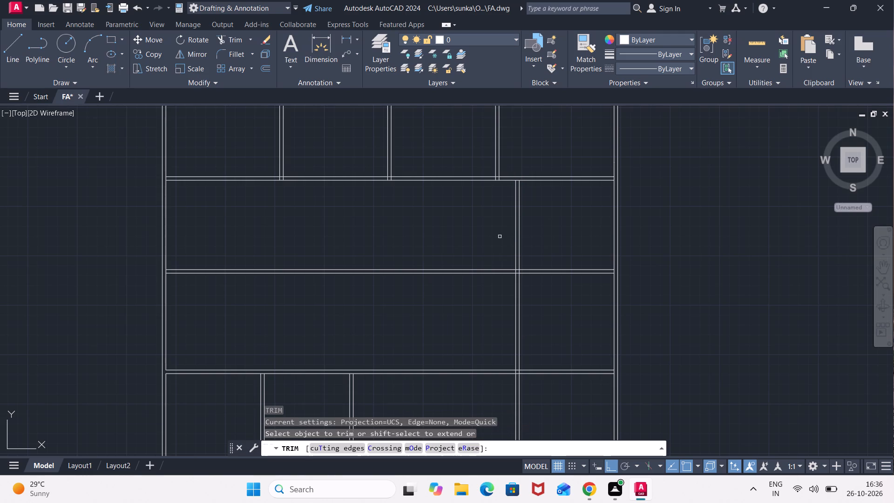
left_click(523, 227)
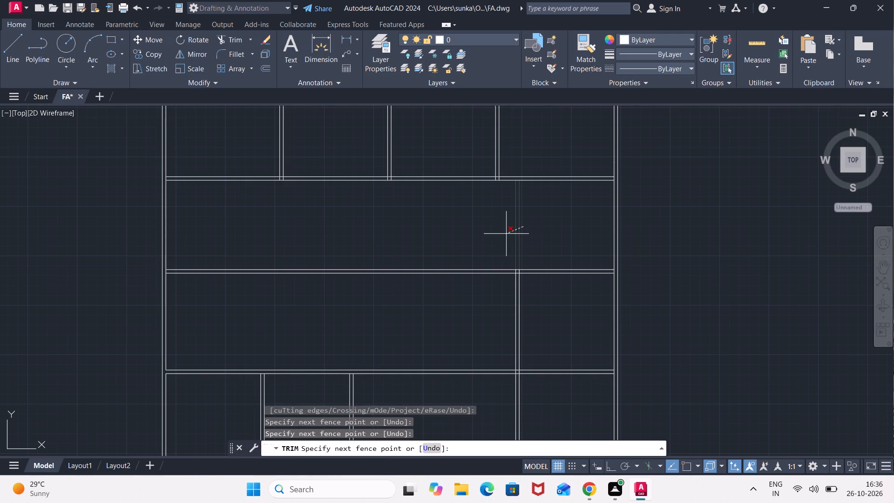
left_click(506, 234)
Trim the south wall's inner line between the two lines of the east vertical partition.
scroll(539, 256, "down", 1)
middle_click_drag(540, 256, 494, 218)
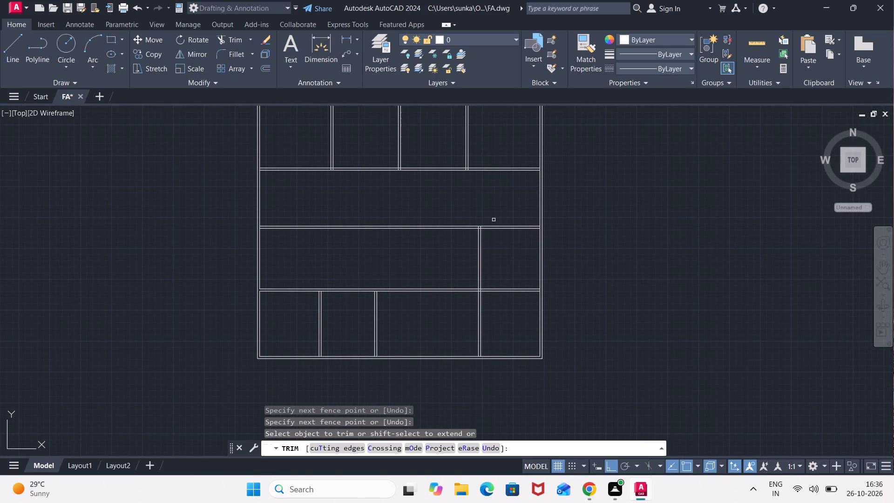
middle_click_drag(501, 243, 491, 201)
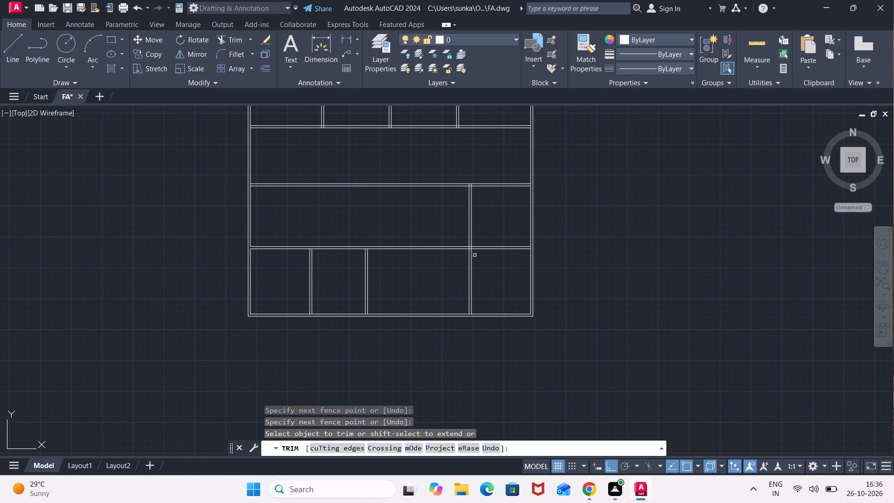
middle_click_drag(474, 299, 477, 264)
scroll(477, 264, "up", 2)
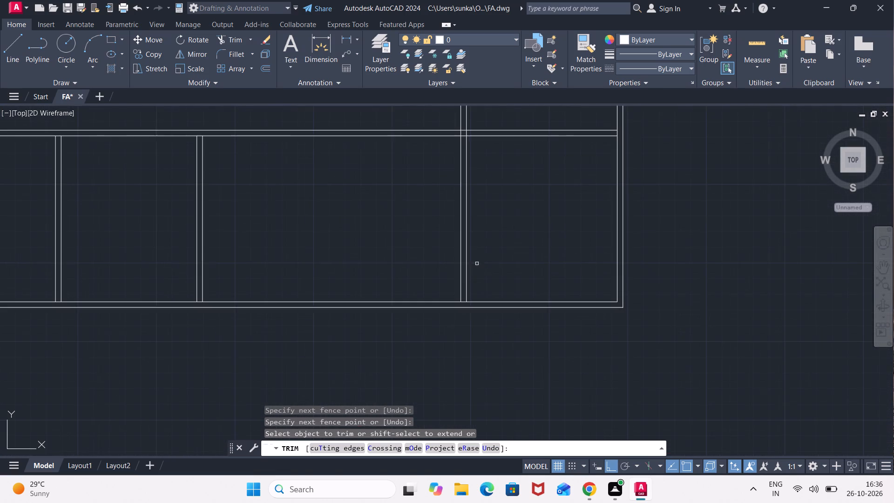
left_click(464, 302)
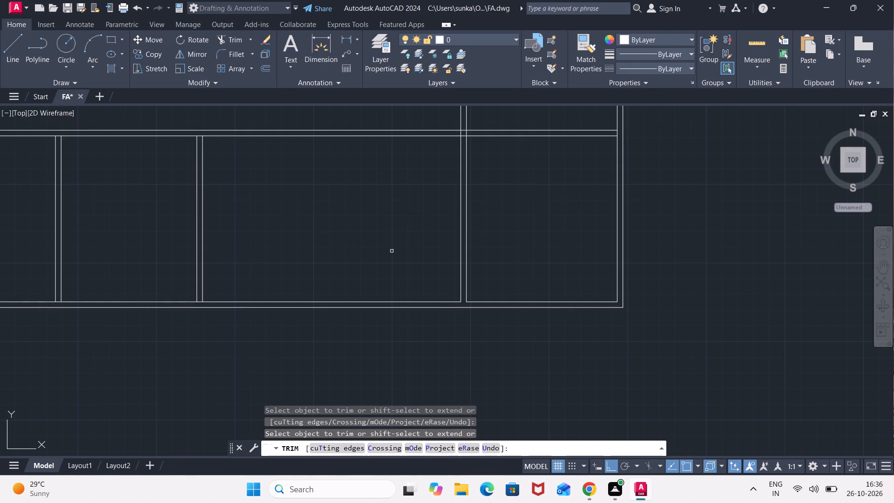
middle_click_drag(393, 251, 548, 217)
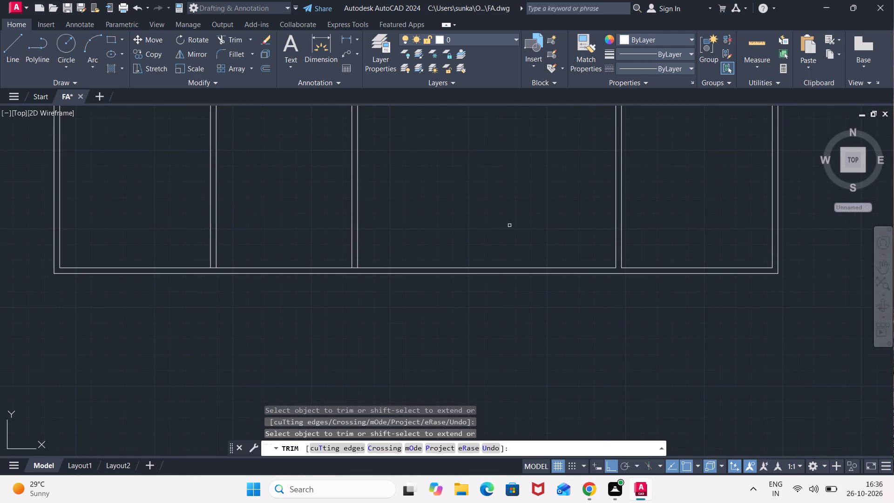
key("Escape")
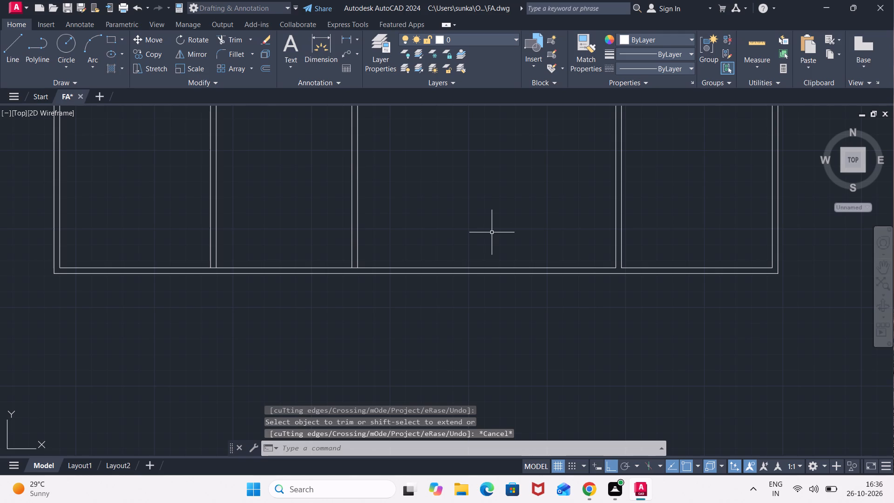
Offset the west line of the east vertical partition 9' to the west.
key("o")
key("Return")
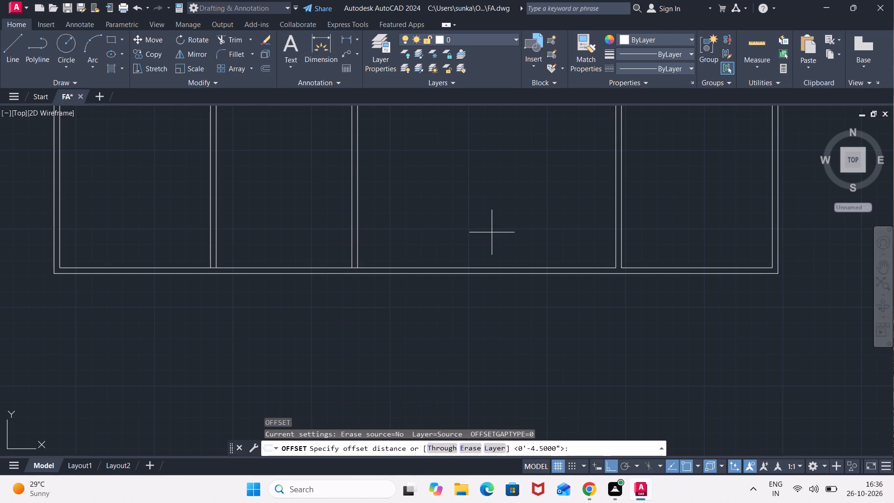
type("9'")
key("Return")
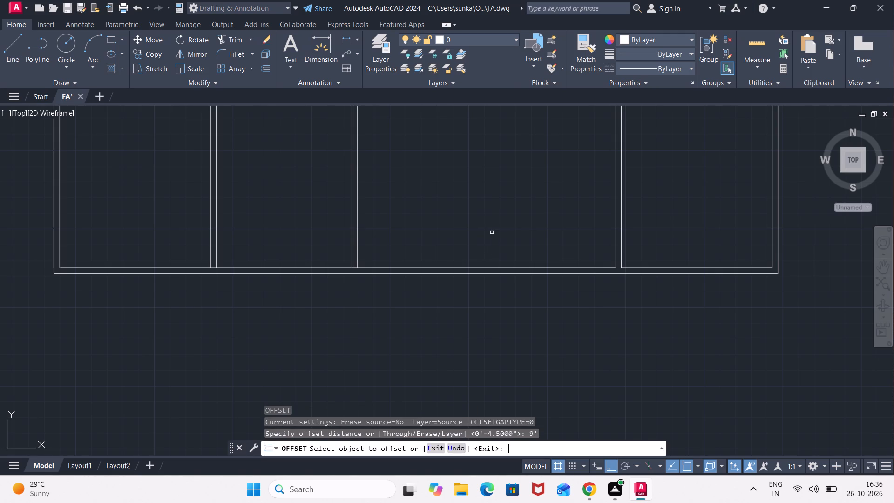
scroll(625, 216, "down", 1)
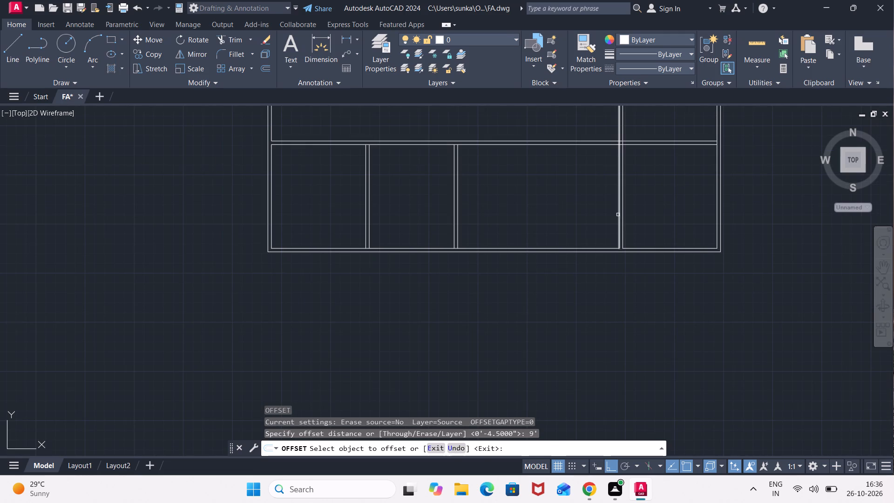
left_click(618, 215)
left_click(532, 214)
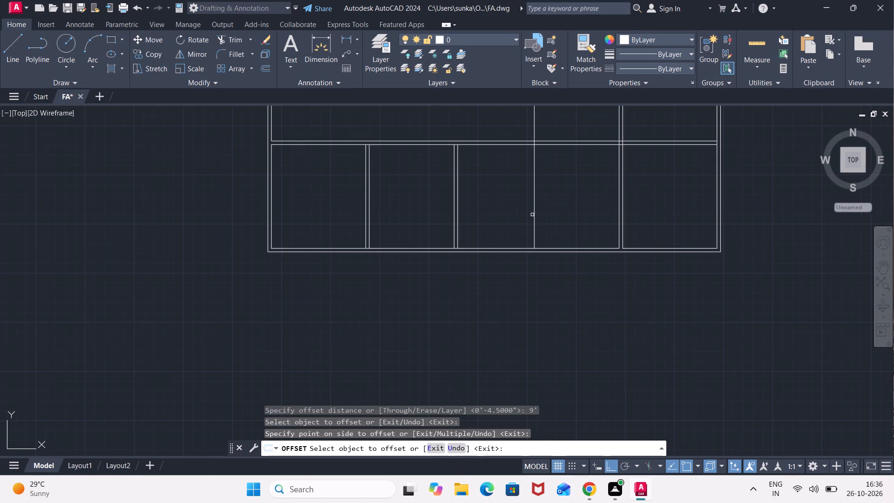
key("space")
Offset the new vertical line 4.5" west to form another vertical double-line partition.
key("space")
type("4.5\"")
key("Return")
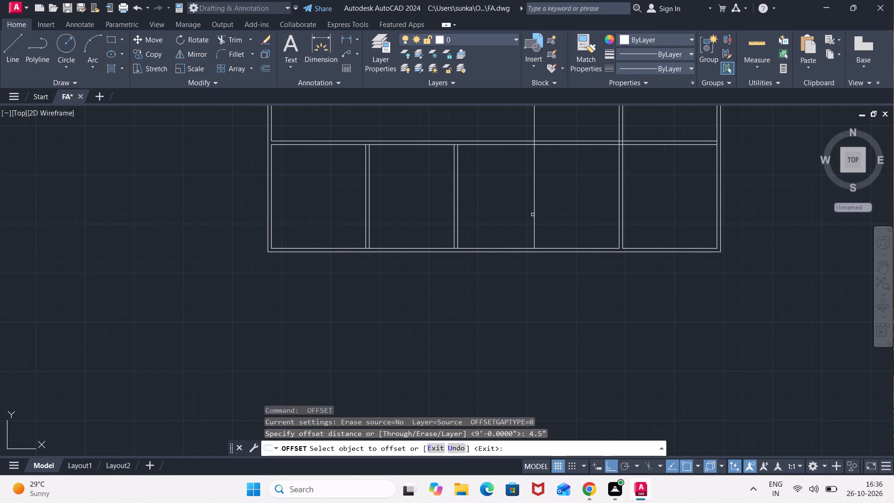
left_click(535, 213)
left_click(507, 223)
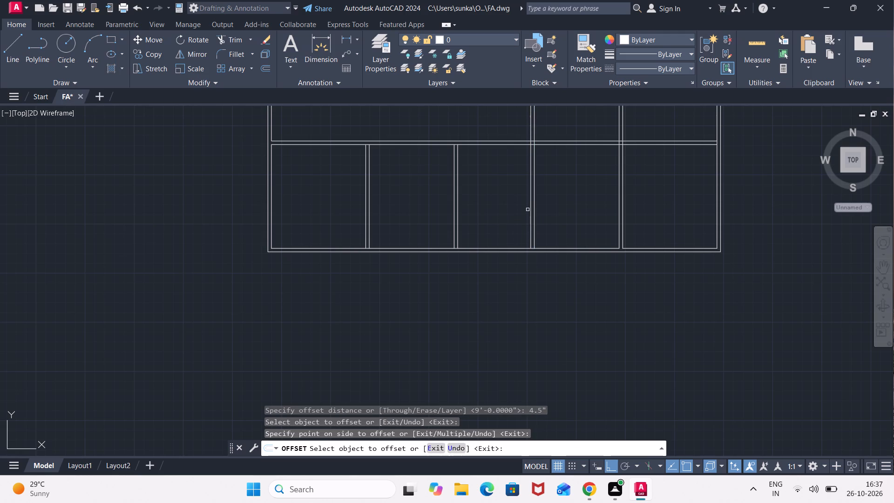
middle_click_drag(528, 209, 523, 279)
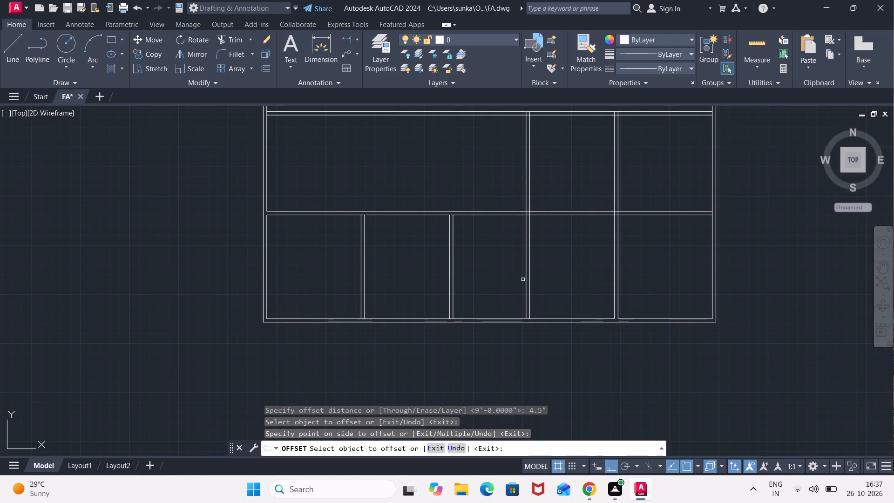
middle_click_drag(514, 239, 534, 259)
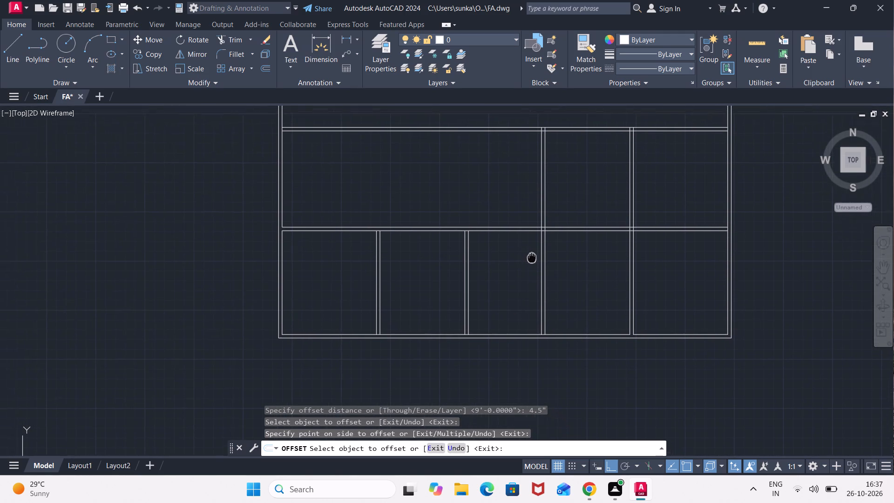
Stretch both lines of the second-from-west partition in the south row north to the next horizontal double-line partition.
middle_click_drag(534, 259, 545, 273)
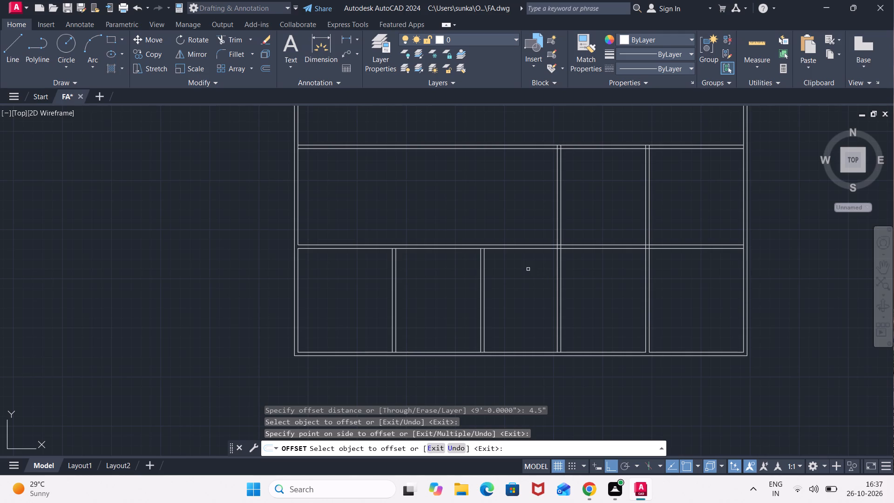
key("Escape")
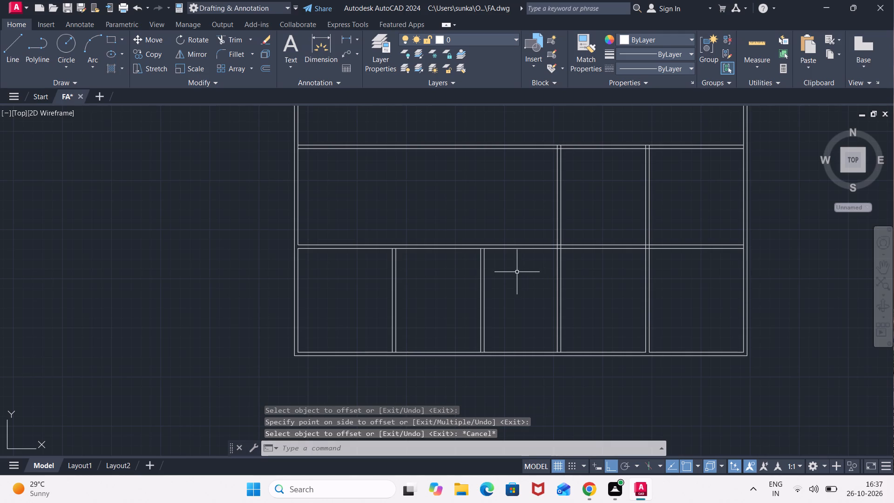
left_click(494, 272)
left_click(465, 287)
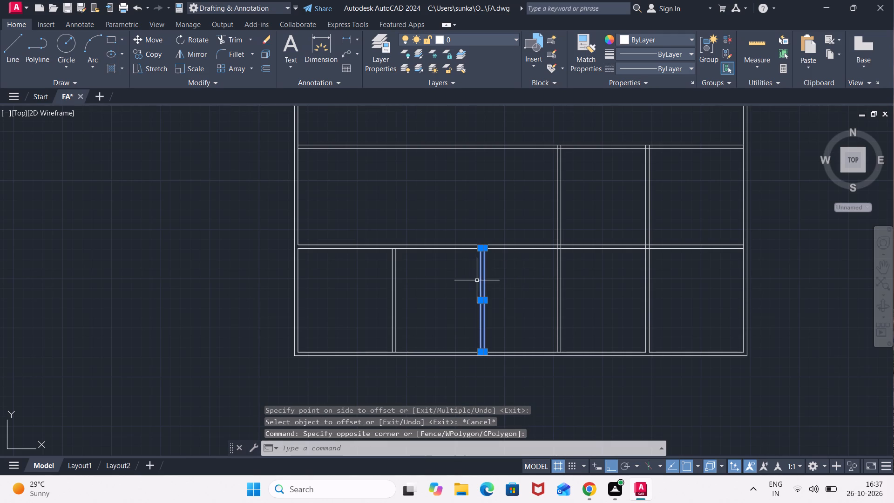
scroll(485, 256, "up", 3)
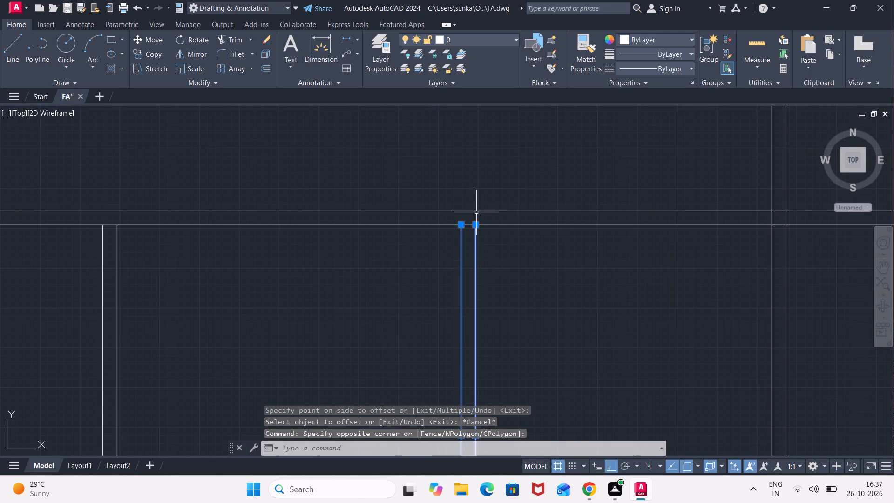
left_click(476, 228)
scroll(482, 180, "down", 2)
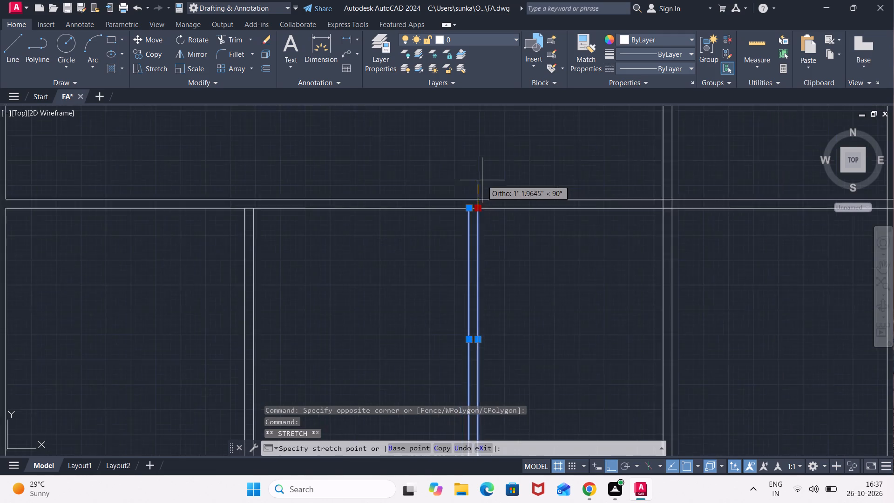
middle_click_drag(472, 156, 486, 285)
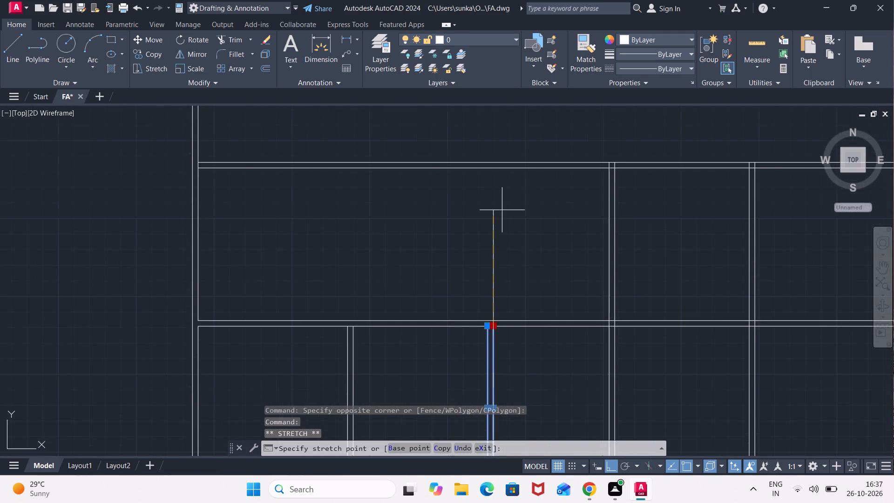
left_click(490, 170)
left_click(488, 325)
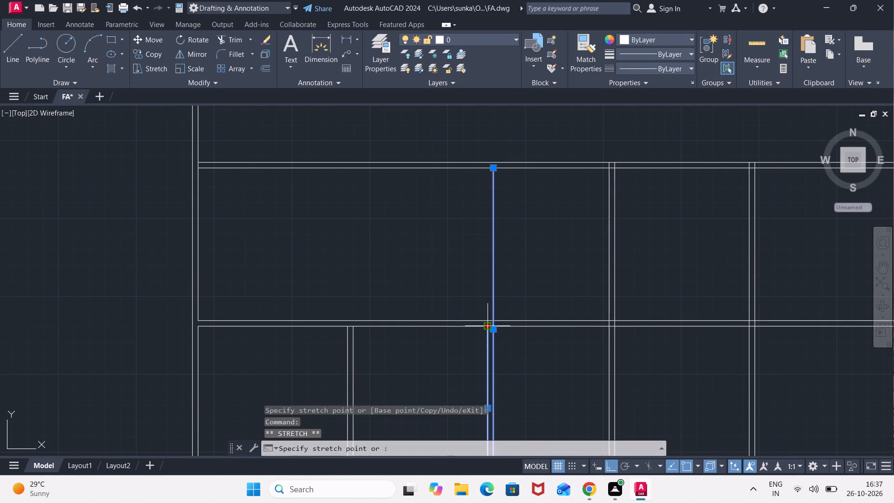
left_click(486, 161)
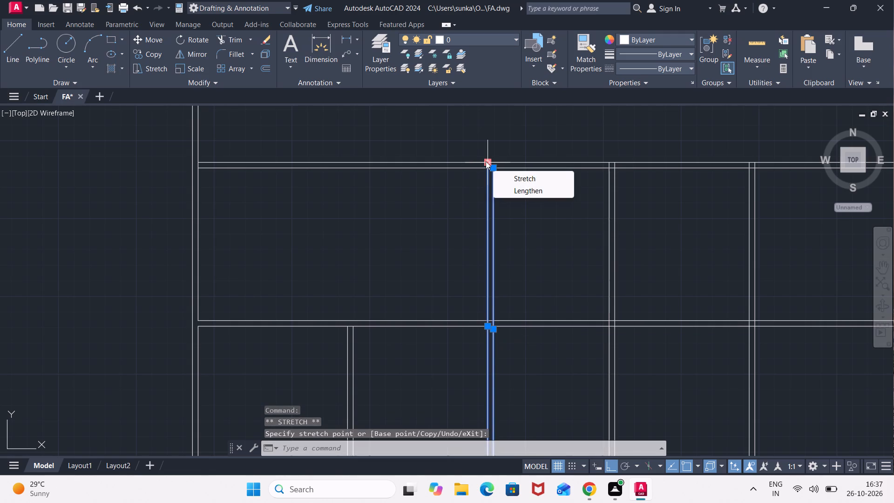
key("Escape")
key("Escape")
key("Escape")
key("Escape")
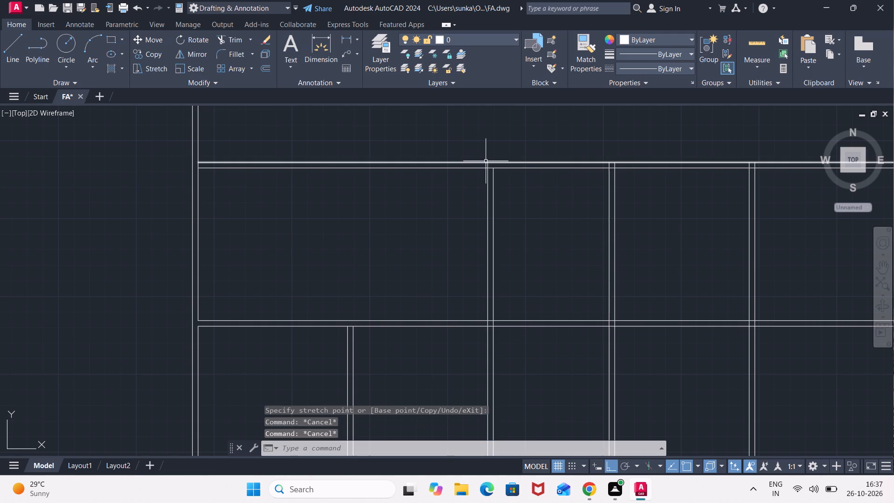
Stretch the east line of that extended partition up to the upper line of the horizontal partition.
scroll(496, 176, "up", 2)
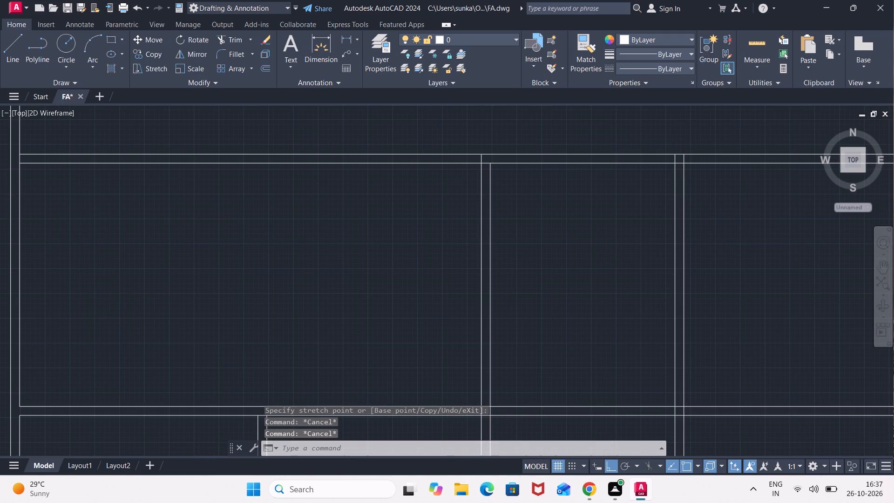
left_click(487, 175)
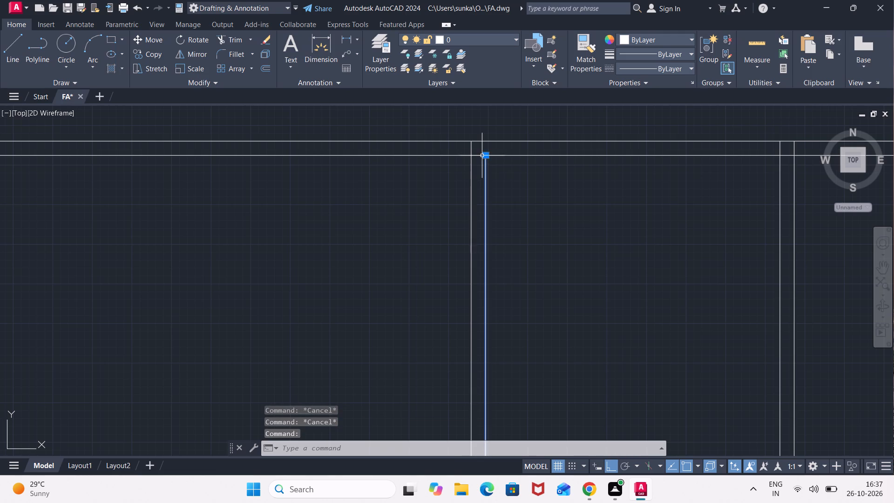
left_click(486, 156)
left_click(483, 138)
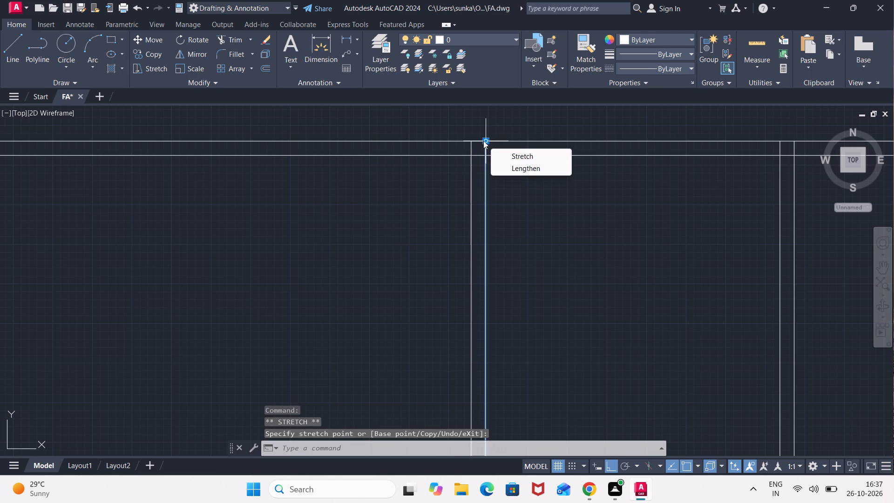
key("Escape")
key("Escape")
key("Escape")
key("Escape")
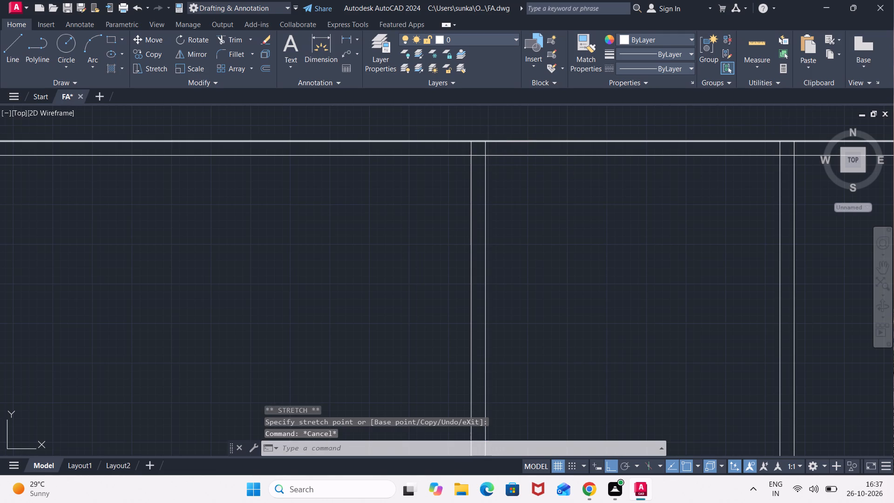
Trim the south wall's inner line between the two lines of the third vertical partition from the west.
scroll(524, 254, "down", 4)
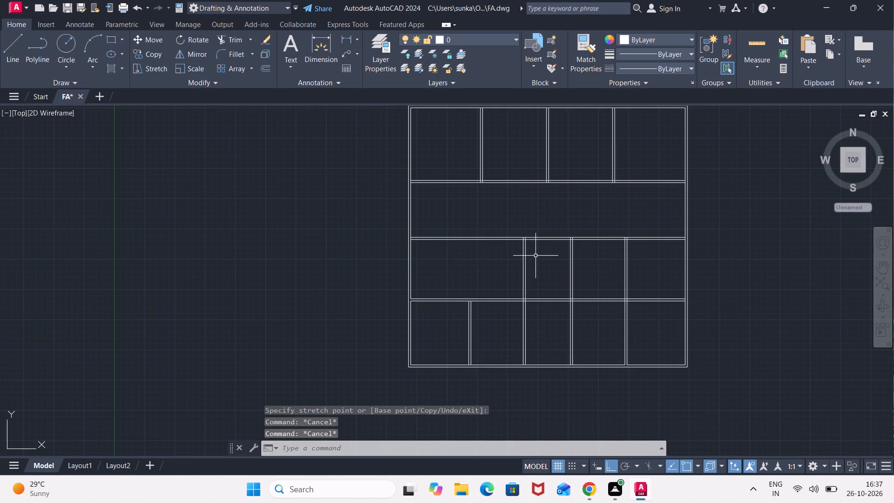
middle_click_drag(601, 279, 603, 271)
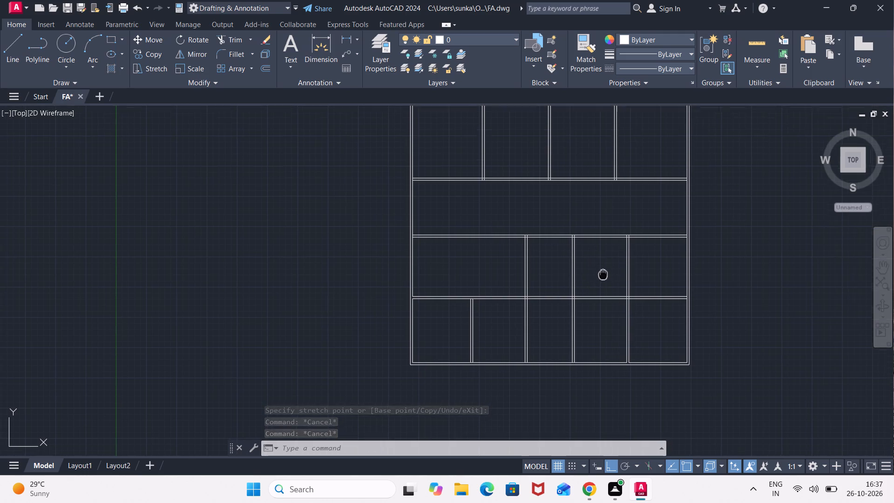
middle_click_drag(603, 271, 540, 205)
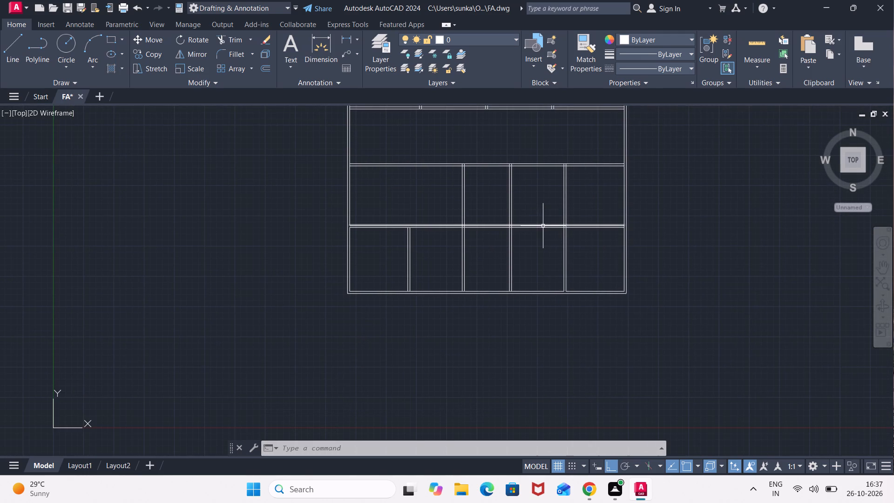
key("Escape")
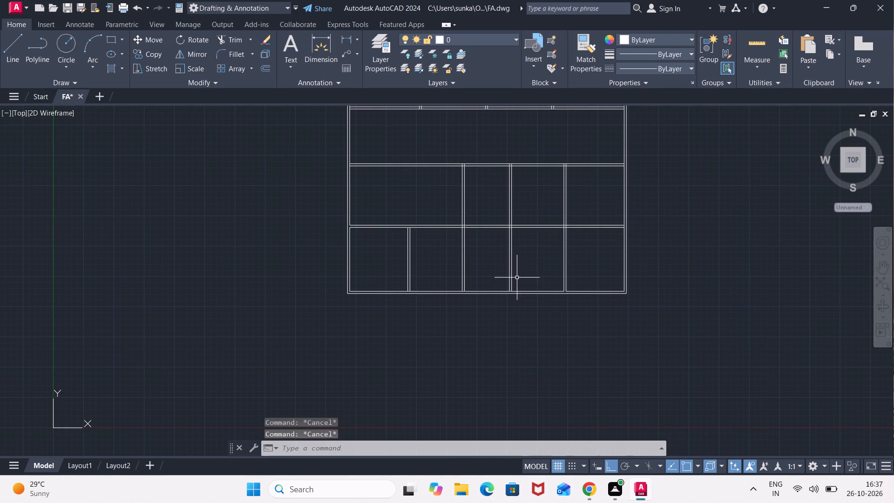
scroll(516, 279, "up", 3)
middle_click_drag(517, 276, 513, 212)
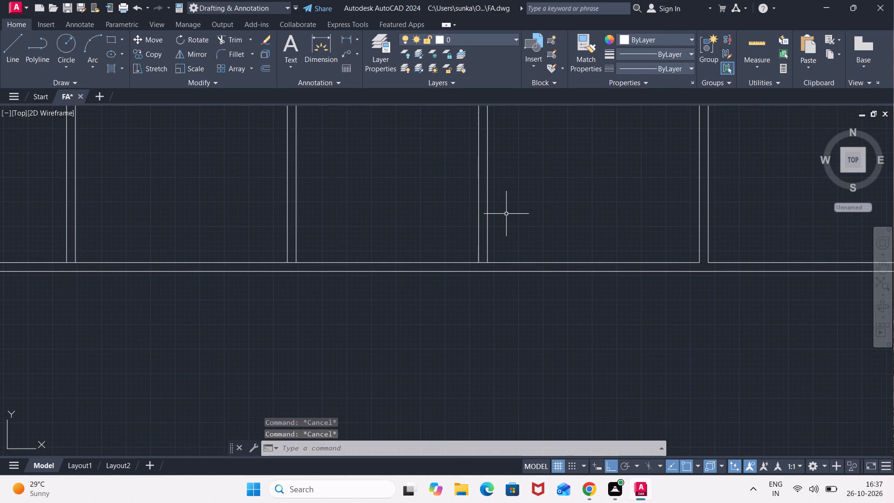
type("TR")
key("Return")
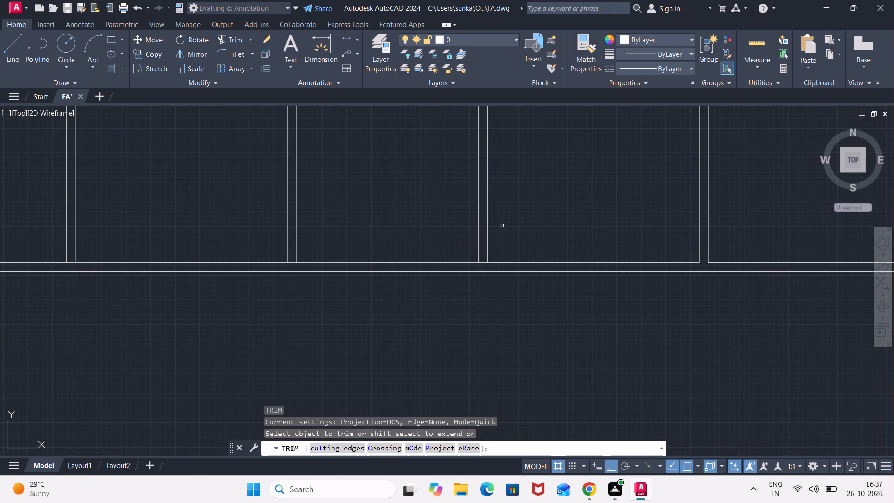
left_click(483, 260)
left_click(482, 266)
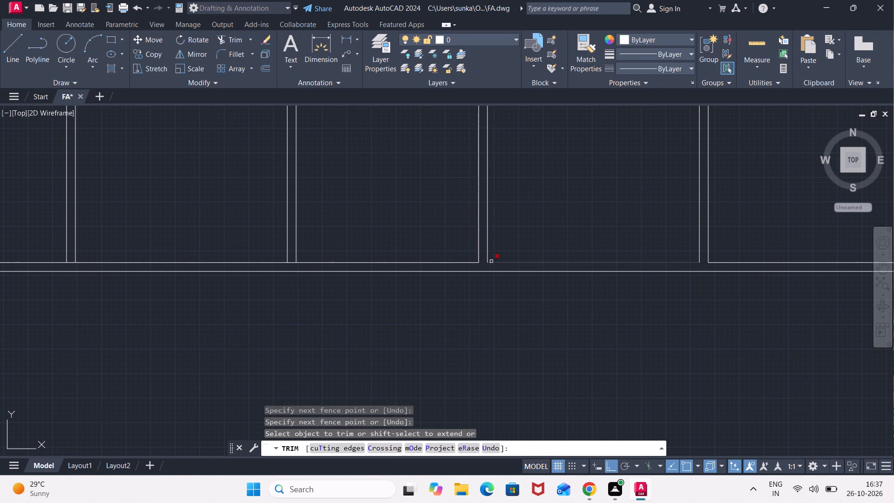
Trim the south wall's inner line between the double lines of the second and the westernmost vertical partitions.
scroll(498, 256, "down", 2)
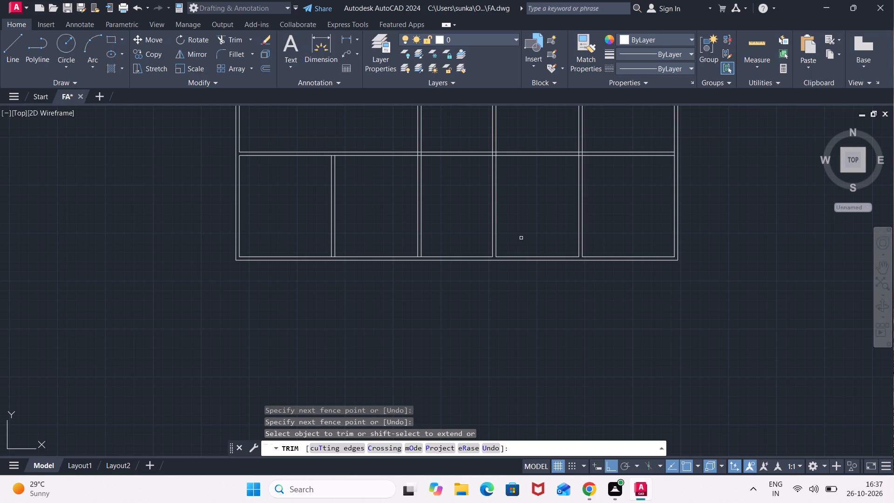
scroll(405, 257, "up", 1)
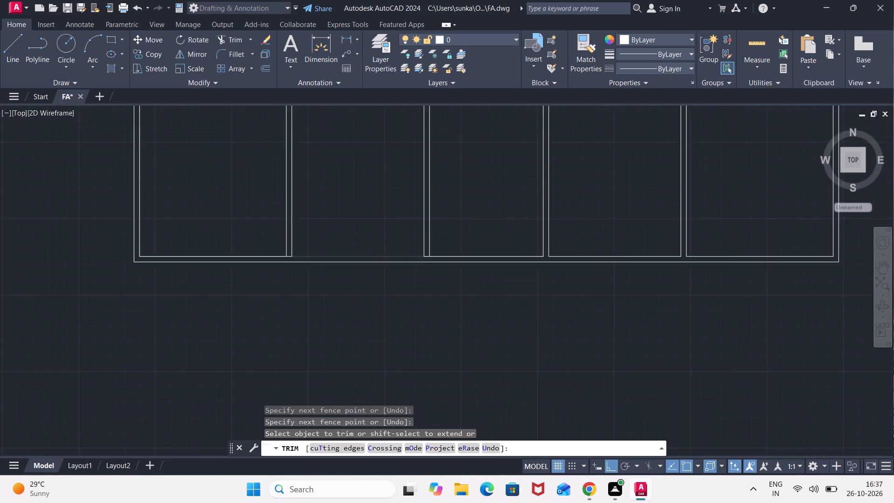
scroll(405, 257, "up", 1)
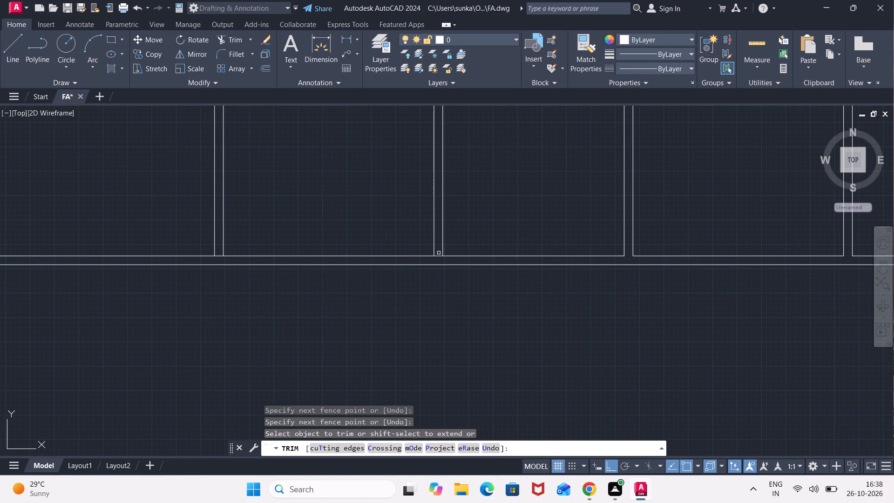
left_click(439, 252)
left_click(438, 257)
scroll(274, 246, "down", 2)
scroll(264, 246, "up", 2)
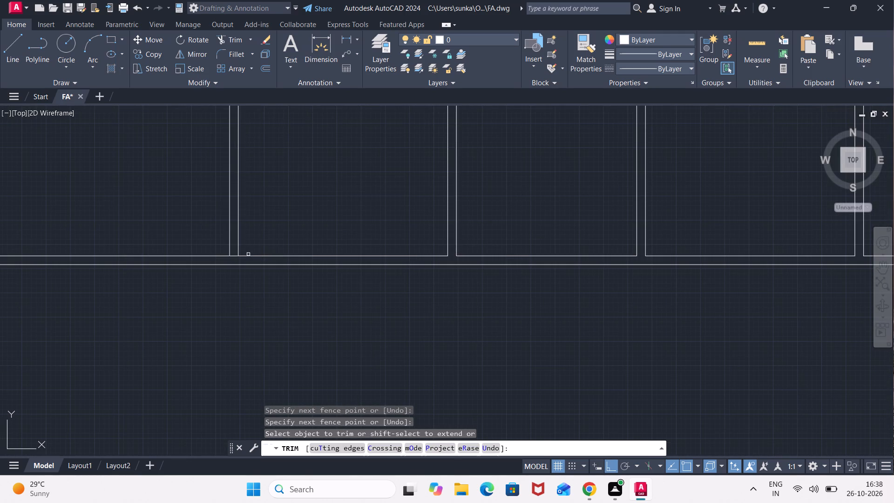
left_click(232, 255)
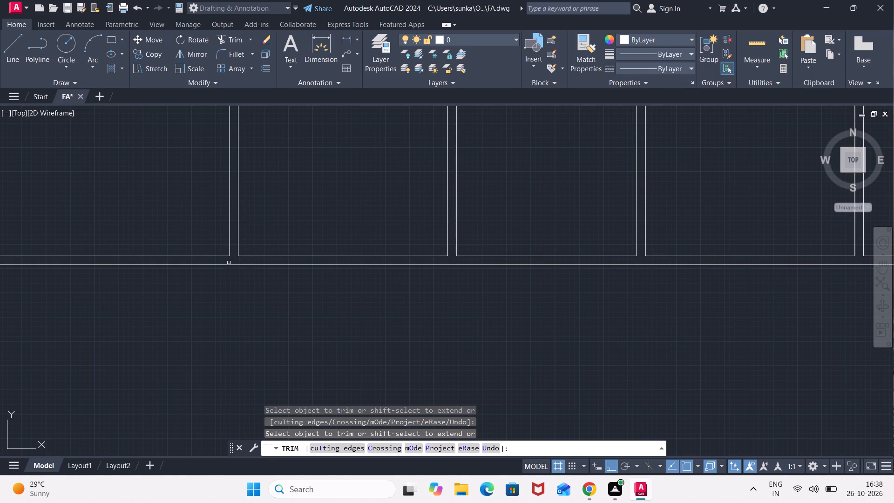
scroll(229, 265, "down", 2)
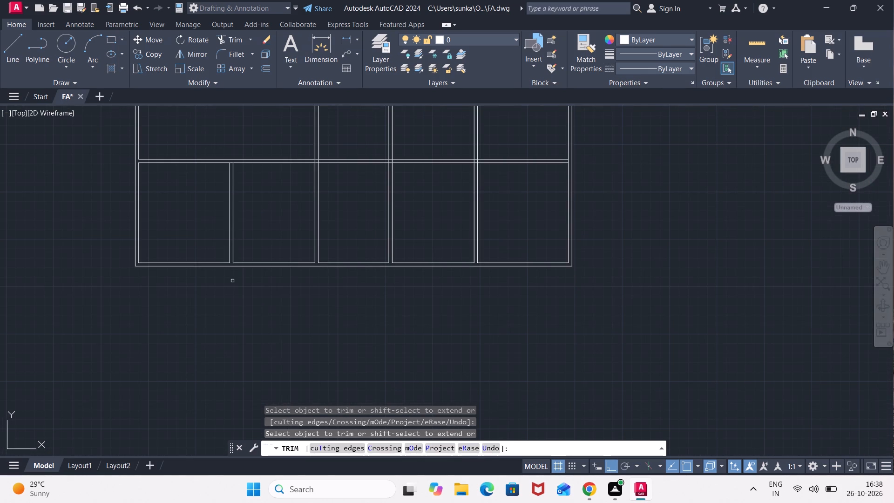
key("Escape")
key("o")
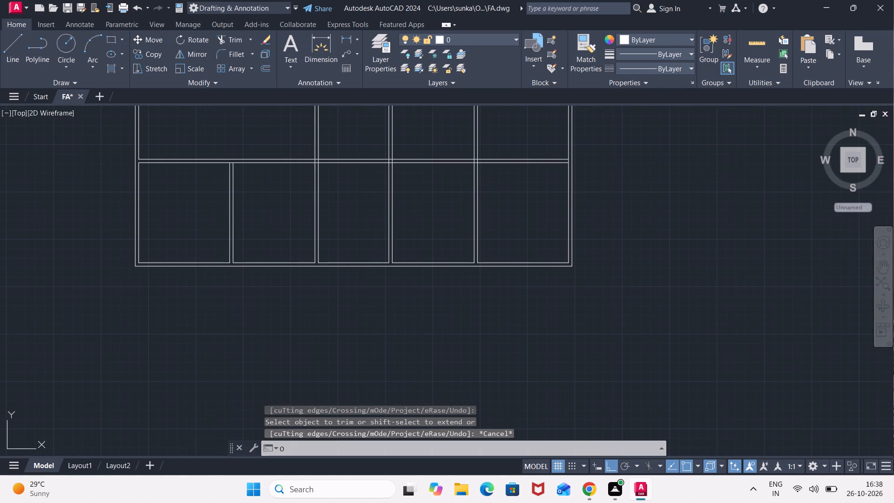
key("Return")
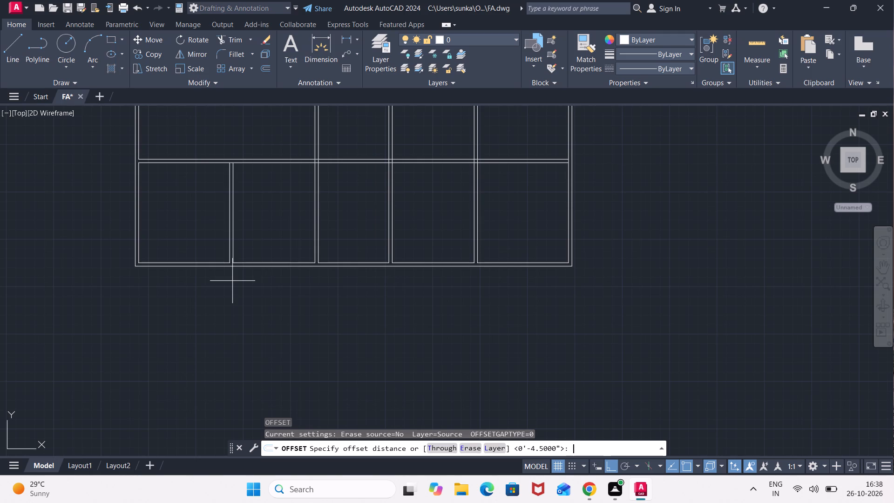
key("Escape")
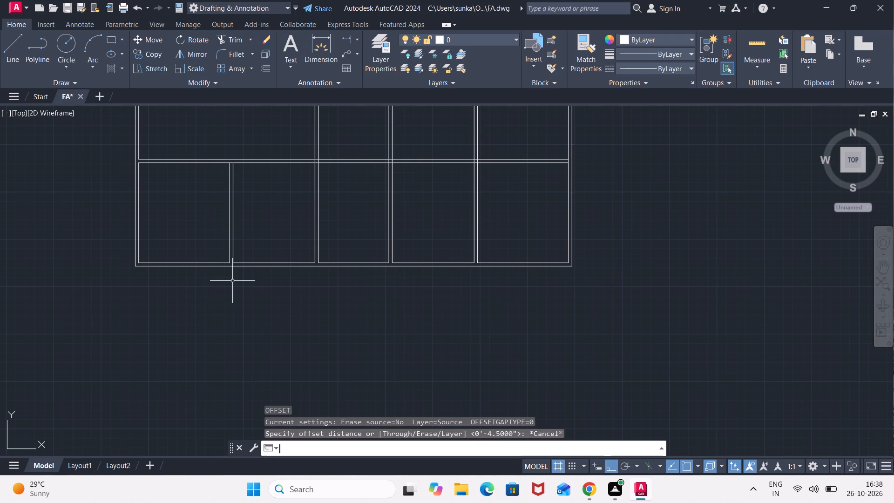
Stretch the east line of the westernmost vertical partition down to the outer line of the south wall.
scroll(236, 243, "up", 2)
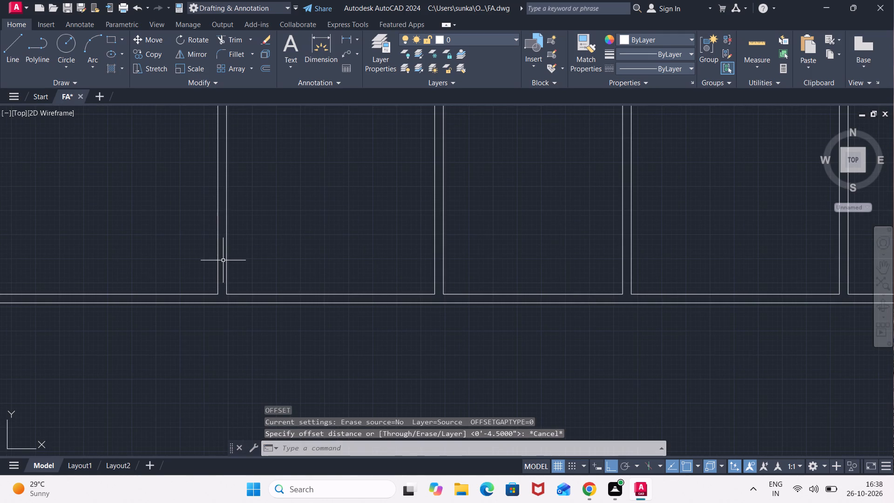
left_click(227, 262)
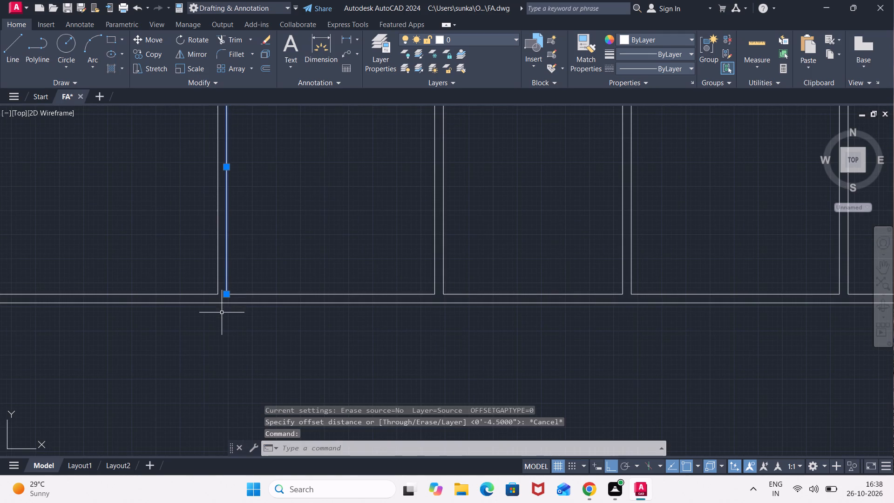
left_click(227, 293)
left_click(225, 305)
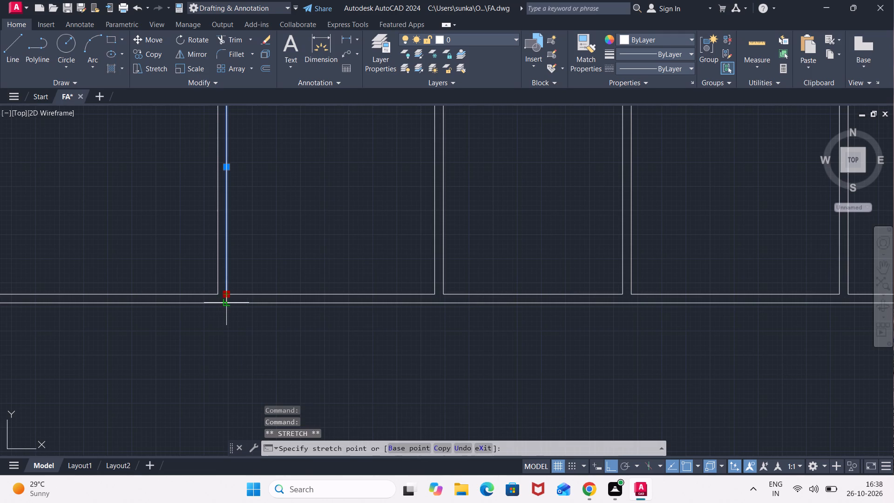
key("Escape")
key("Escape")
Erase the south wall's inner line segment between the westernmost and second vertical partitions.
left_click(283, 297)
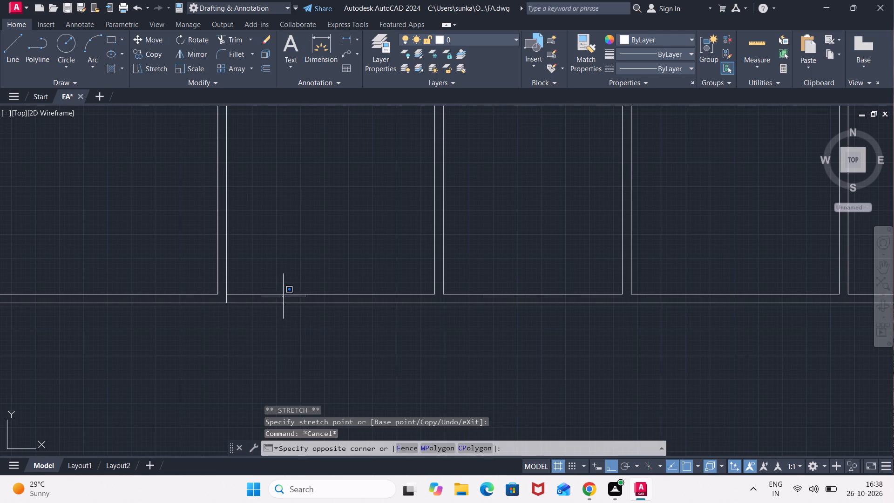
left_click(280, 287)
key("Delete")
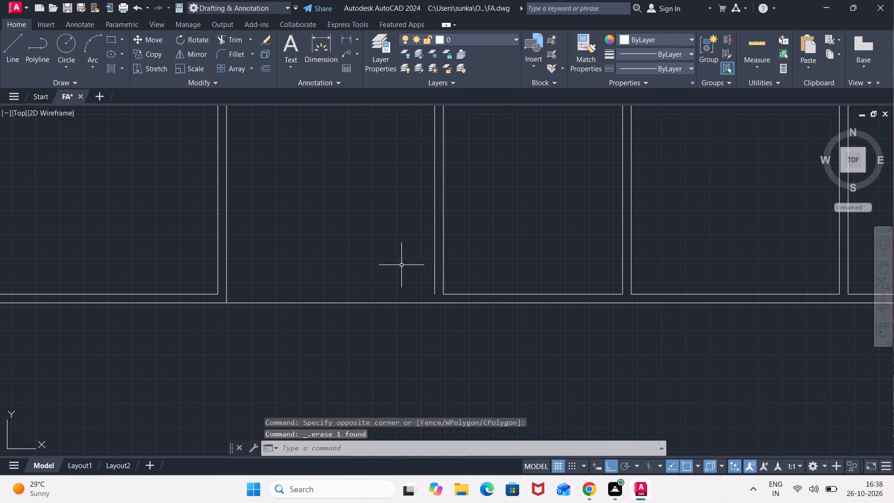
Stretch the west line of the second vertical partition from the west down to the south wall's outer line.
left_click(434, 283)
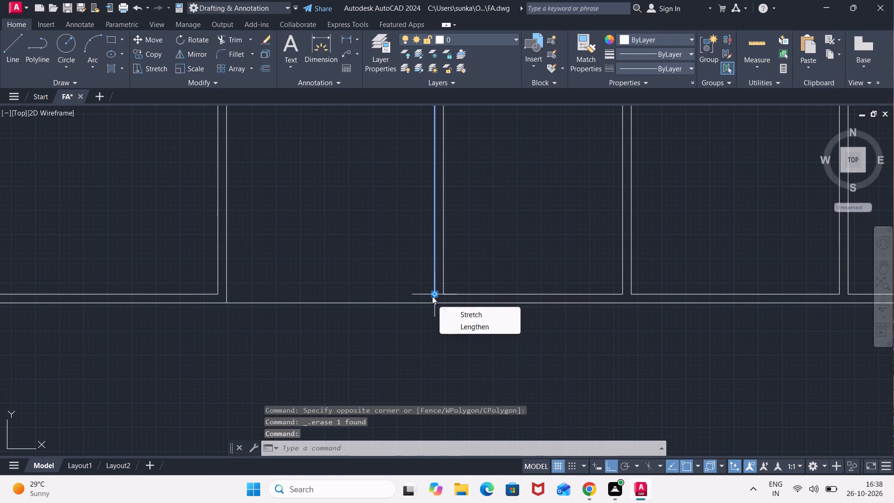
left_click(432, 296)
left_click(434, 305)
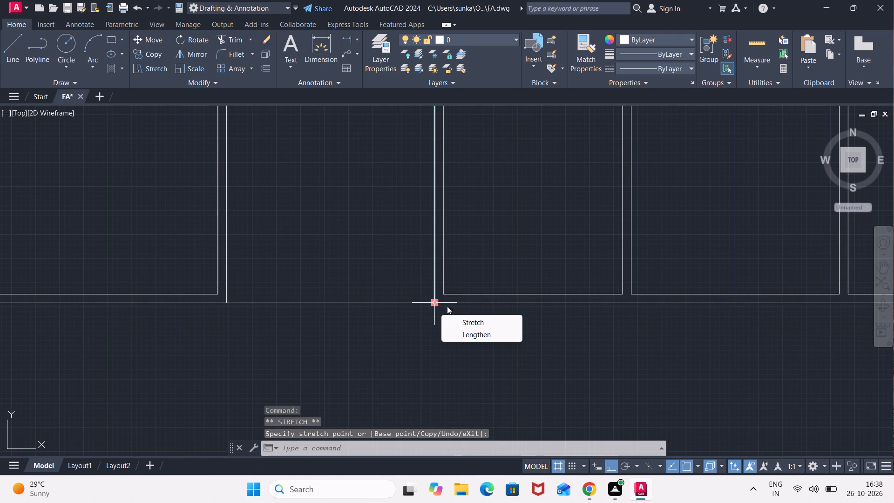
key("Escape")
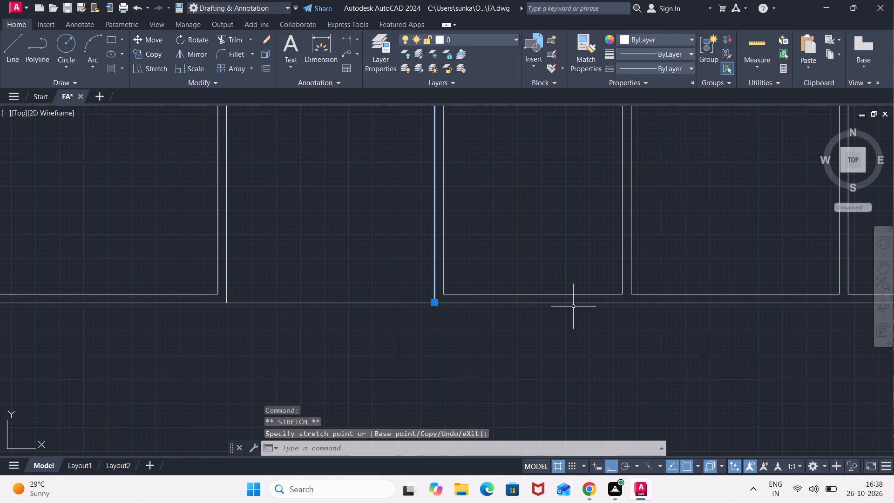
key("Escape")
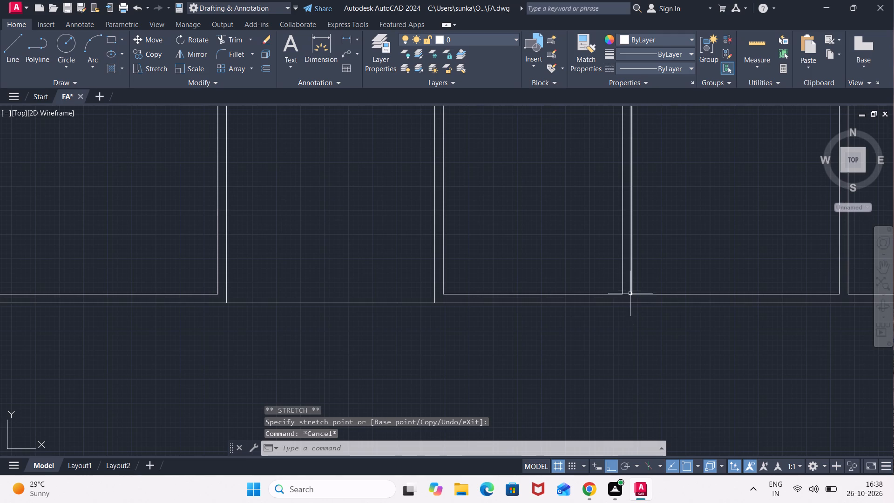
Stretch the east line of the third vertical partition from the west down to the south wall's outer line.
left_click(630, 289)
left_click(630, 294)
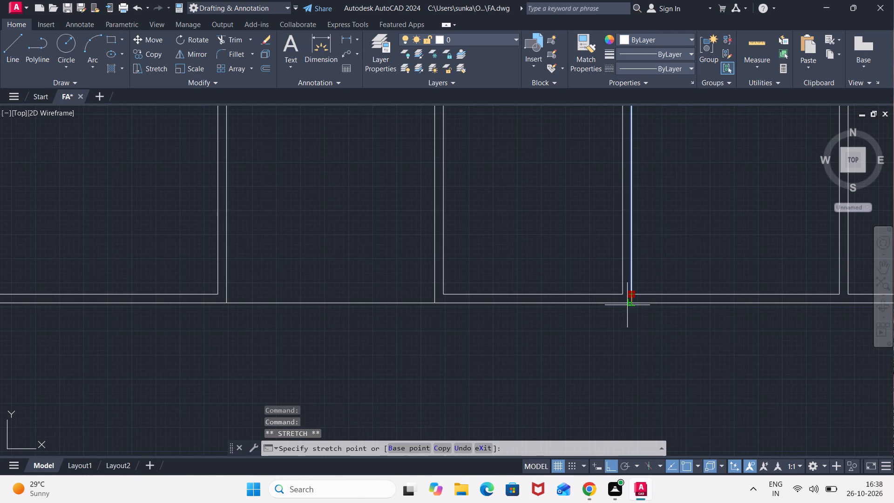
left_click(630, 304)
key("Escape")
key("Escape")
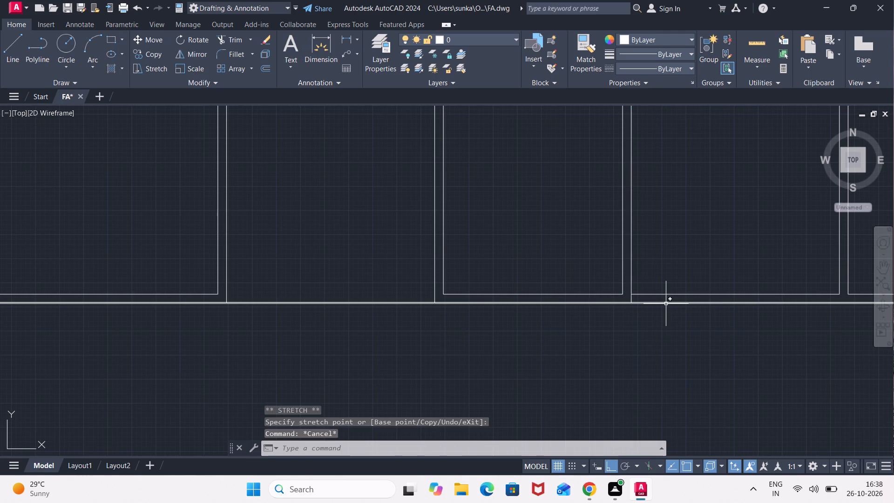
Stretch the west line of the easternmost vertical partition down to the south wall's outer line.
middle_click_drag(697, 298, 496, 293)
scroll(496, 293, "up", 1)
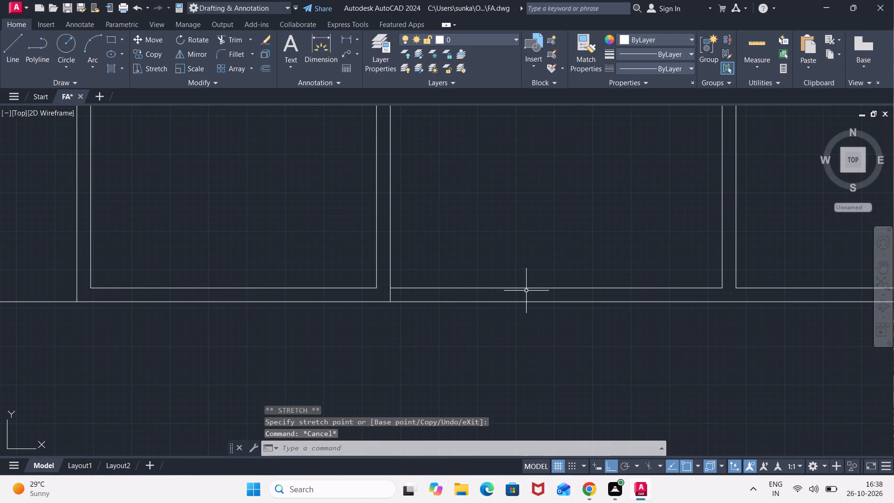
left_click(721, 270)
left_click(721, 288)
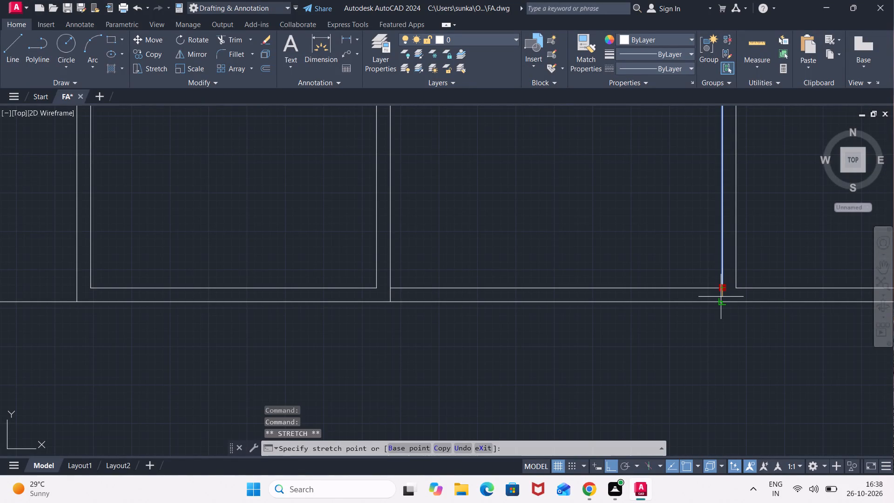
left_click(721, 298)
key("Escape")
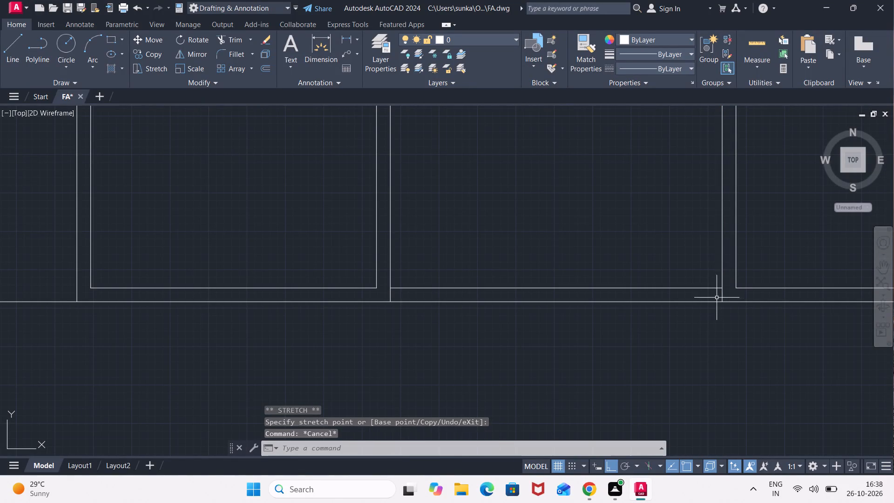
Erase the south wall's inner line segment between the third and easternmost vertical partitions.
left_click(707, 288)
key("Delete")
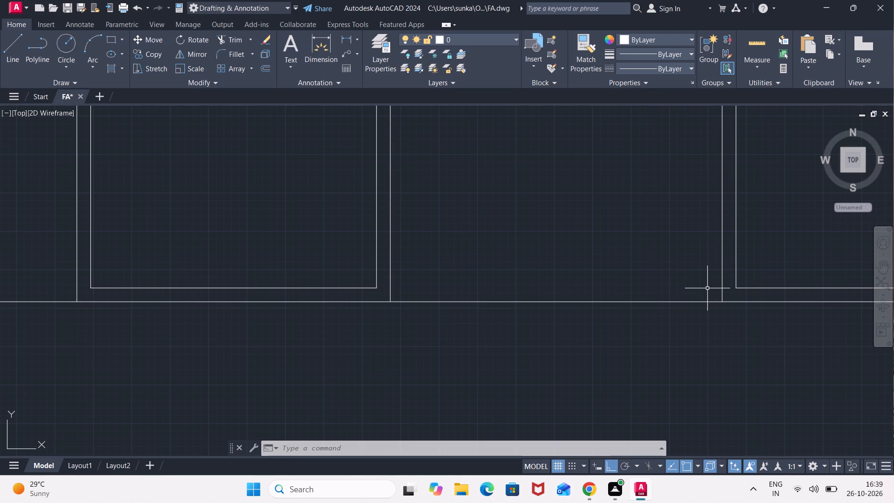
Set the offset distance to 3' and try to offset the building's whole outer outline inward.
scroll(707, 288, "down", 1)
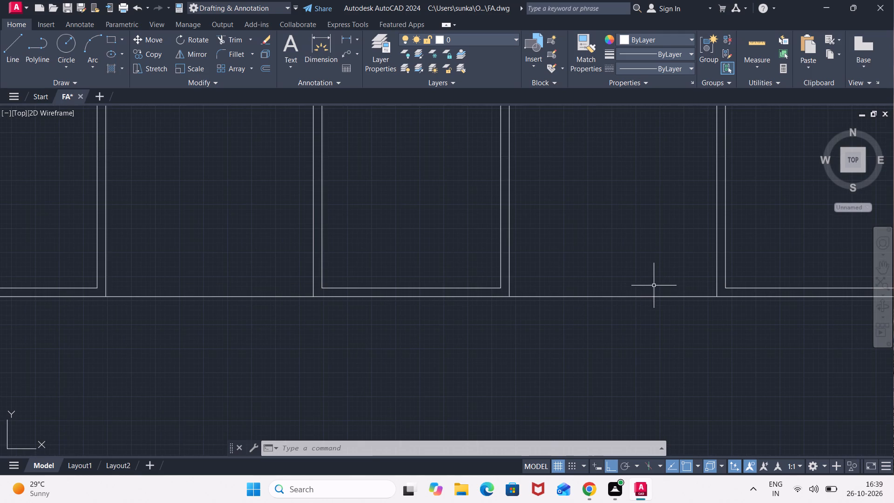
scroll(643, 279, "down", 1)
middle_click_drag(643, 279, 642, 250)
key("o")
key("Return")
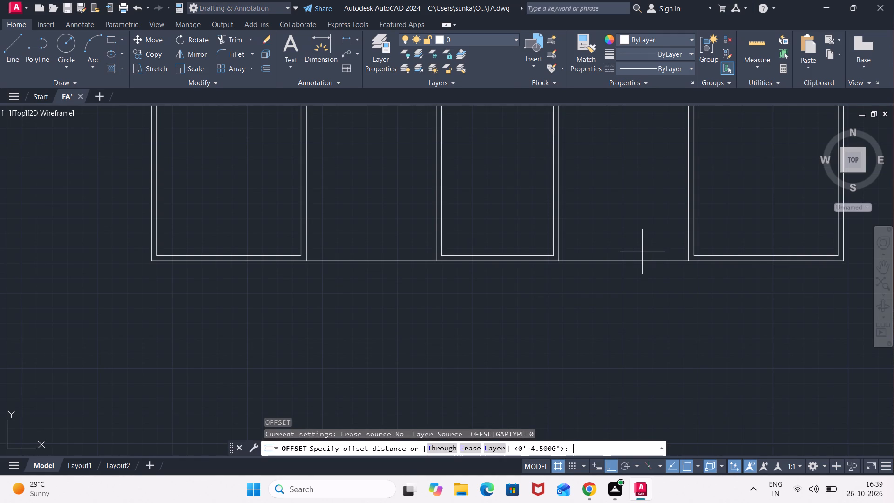
type("3'")
key("Return")
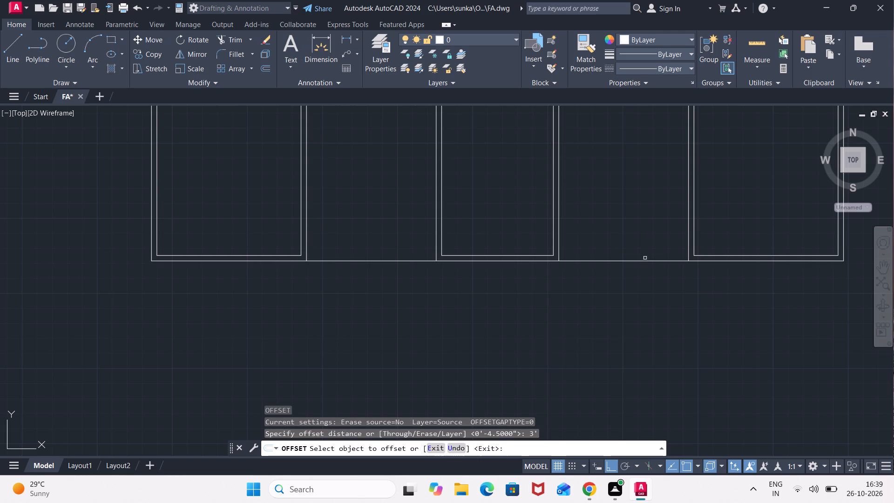
left_click(647, 262)
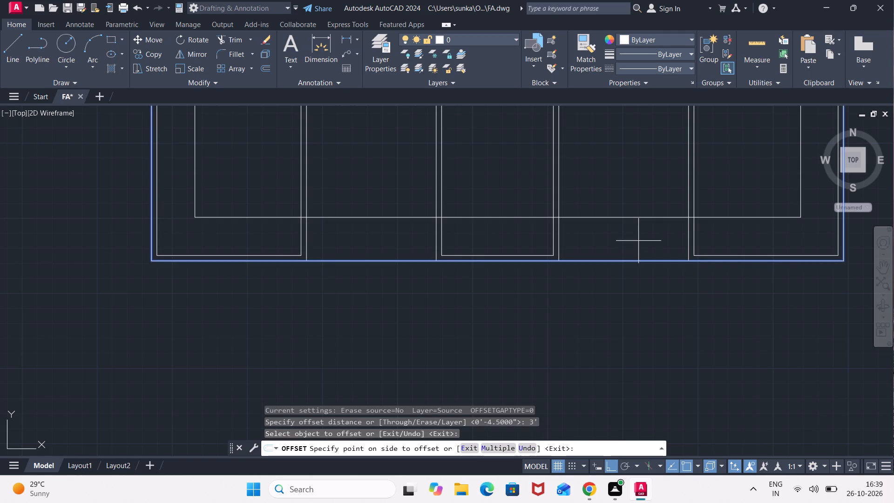
key("Escape")
Explode the building's outer outline into separate lines.
left_click(635, 259)
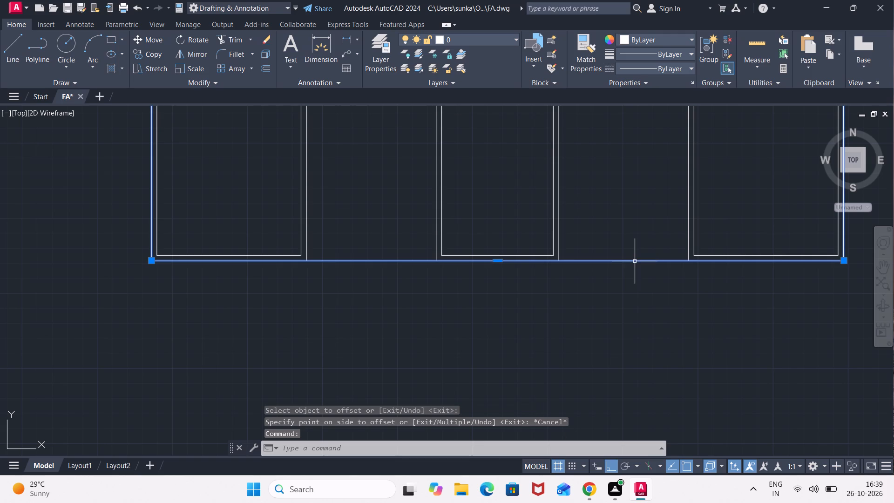
key("x")
key("Return")
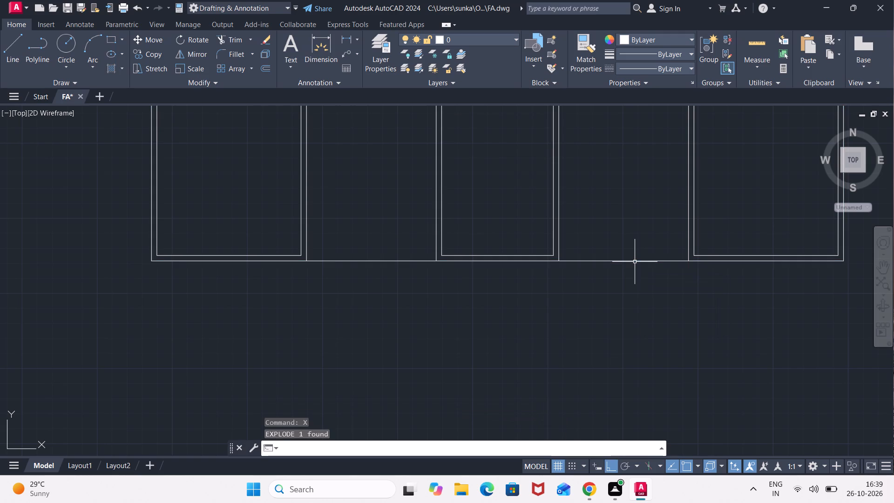
Offset the south wall's outer line 3' inward, to the north.
key("o")
key("Return")
key("Return")
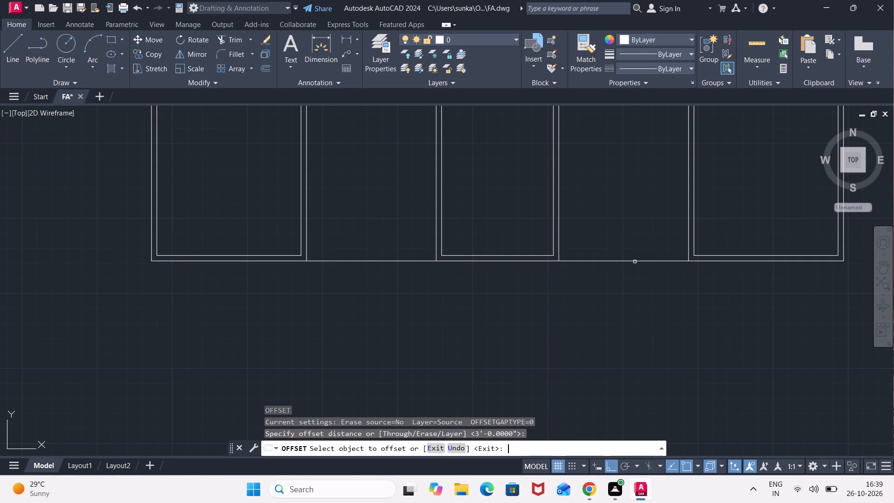
left_click(635, 262)
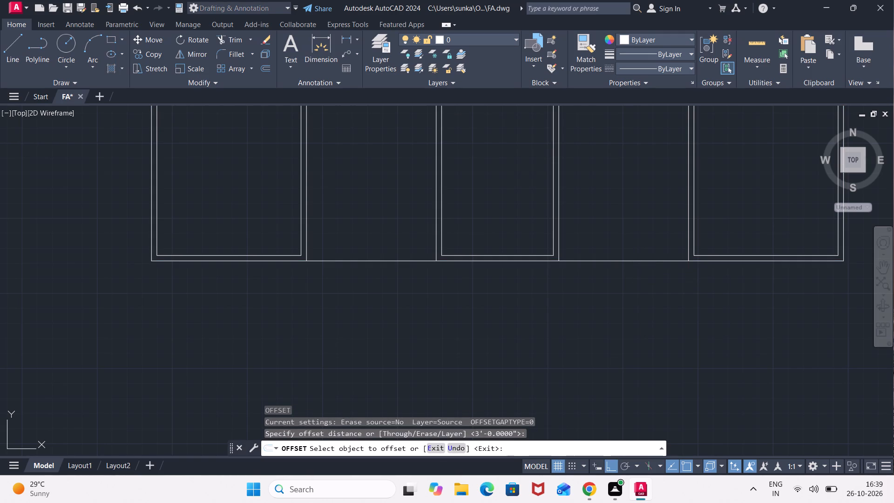
left_click(632, 260)
left_click(629, 237)
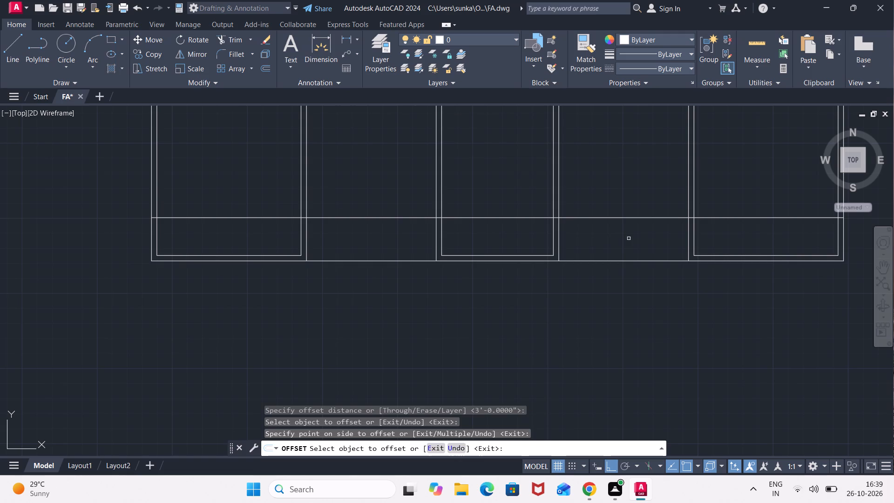
key("Escape")
Trim the 3' offset line across the middle south room and between the double lines of the partitions on both its sides.
type("TR")
key("Return")
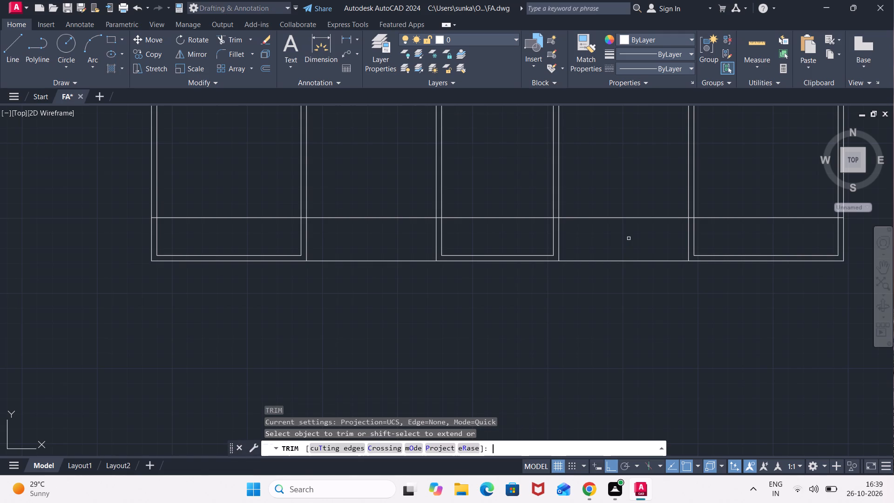
left_click(540, 222)
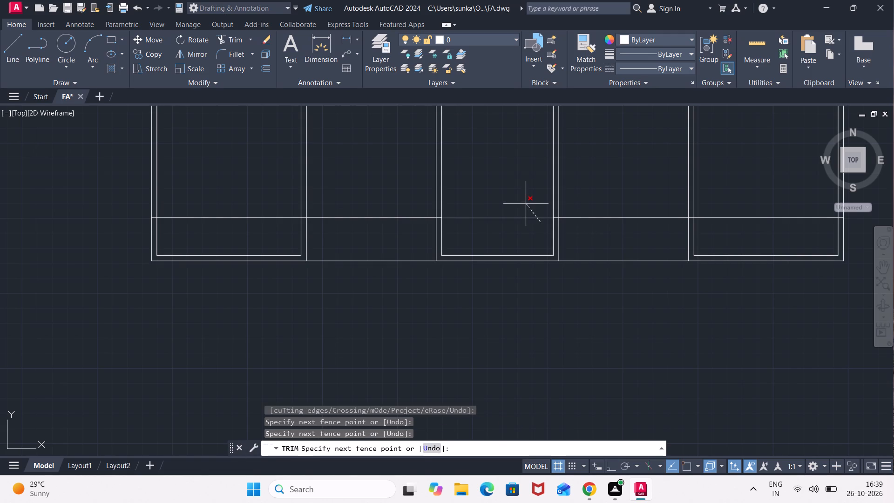
left_click(526, 204)
scroll(550, 226, "up", 2)
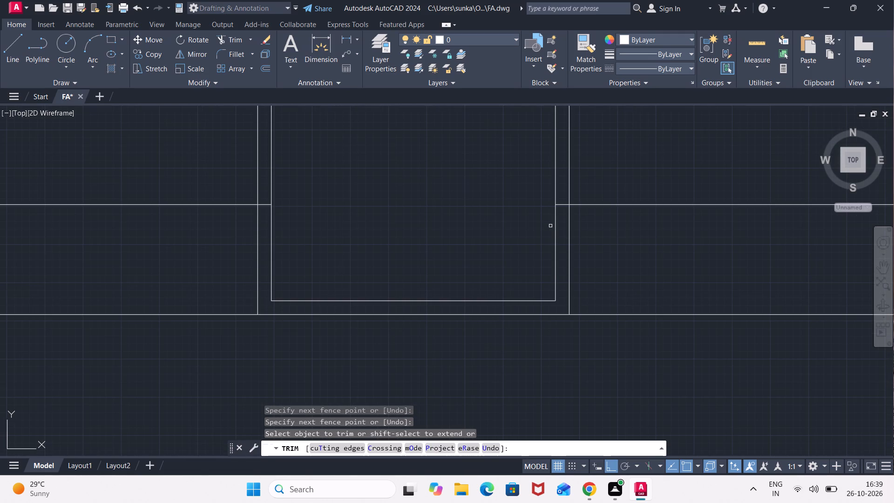
left_click(562, 213)
left_click(565, 200)
left_click(264, 220)
left_click(264, 194)
Trim the 3' offset line across the southeast room, inside the east wall and between the easternmost partition's double lines.
scroll(266, 193, "down", 1)
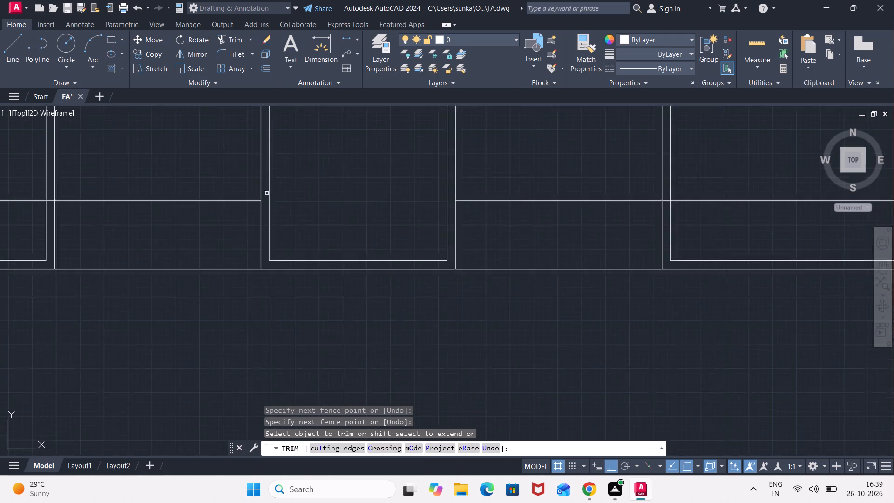
scroll(268, 194, "down", 1)
scroll(468, 206, "down", 1)
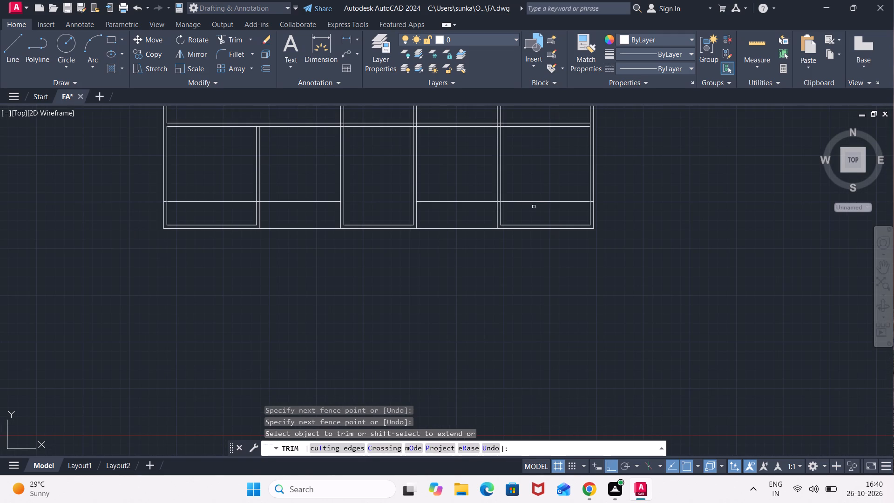
left_click(535, 206)
left_click(532, 190)
scroll(589, 211, "up", 3)
left_click(595, 182)
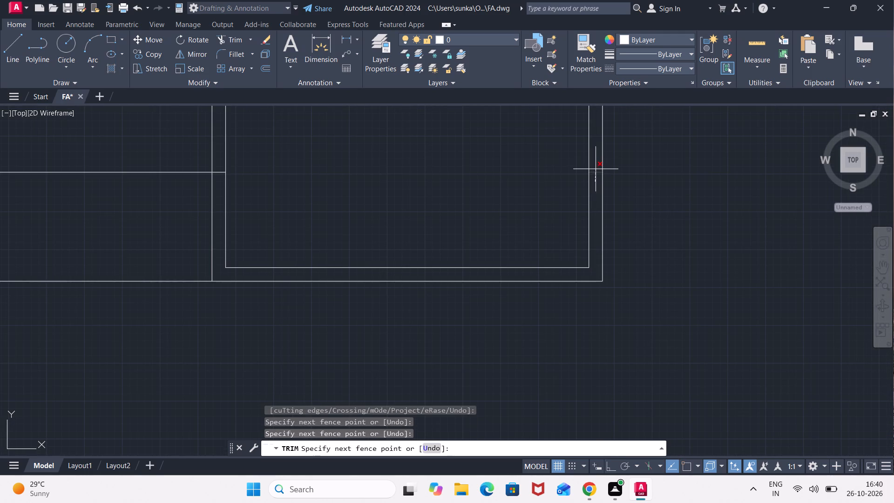
left_click(596, 168)
scroll(336, 192, "down", 1)
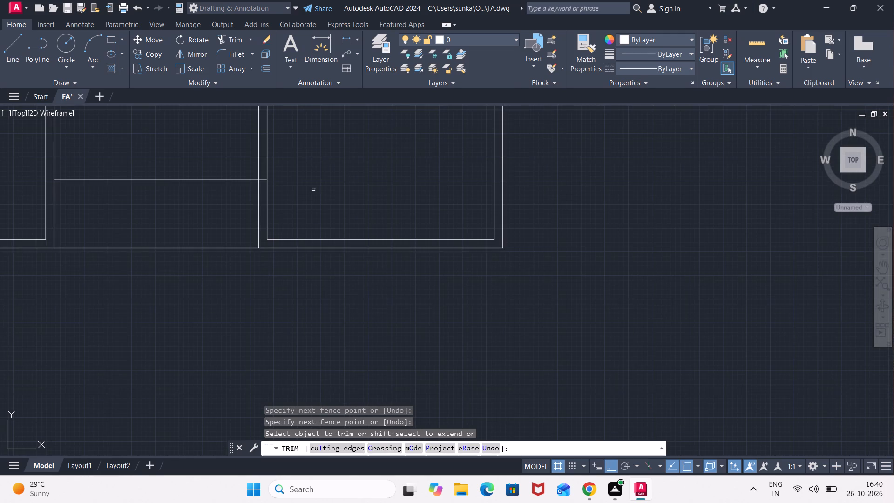
middle_click_drag(313, 189, 583, 219)
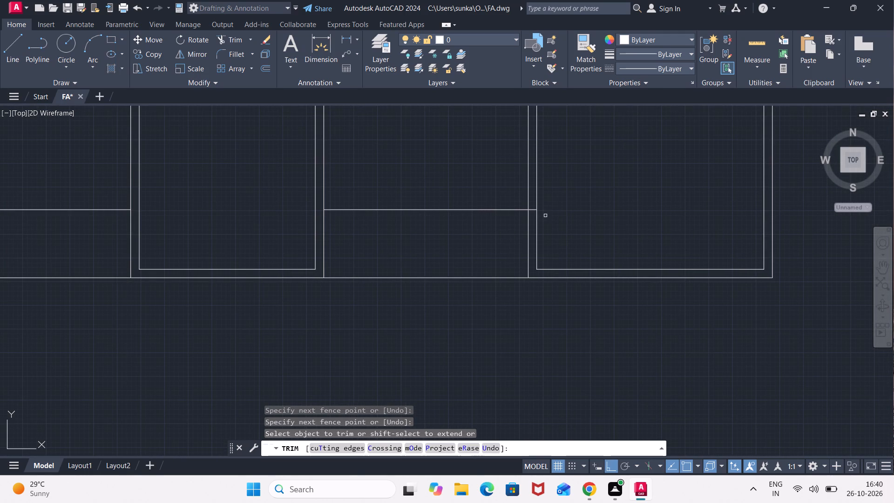
left_click(532, 209)
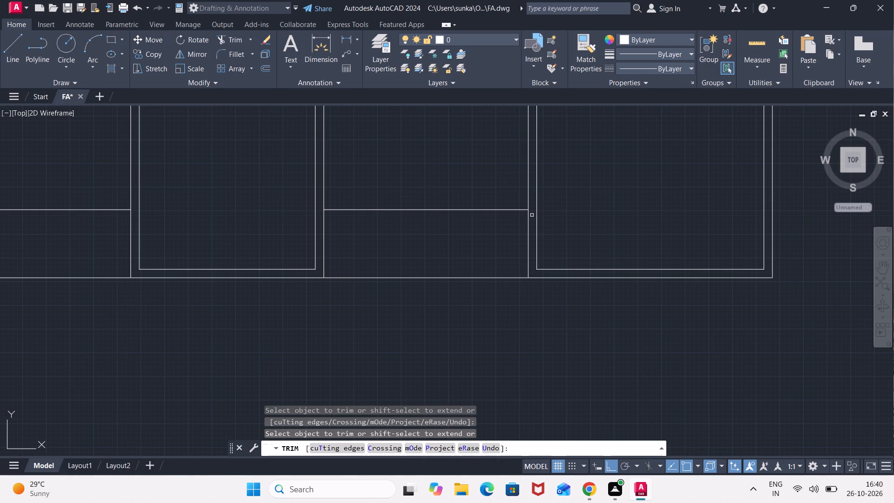
Trim the 3' offset line between the westernmost partition's double lines, across the southwest room and inside the west wall.
middle_click_drag(406, 233, 780, 254)
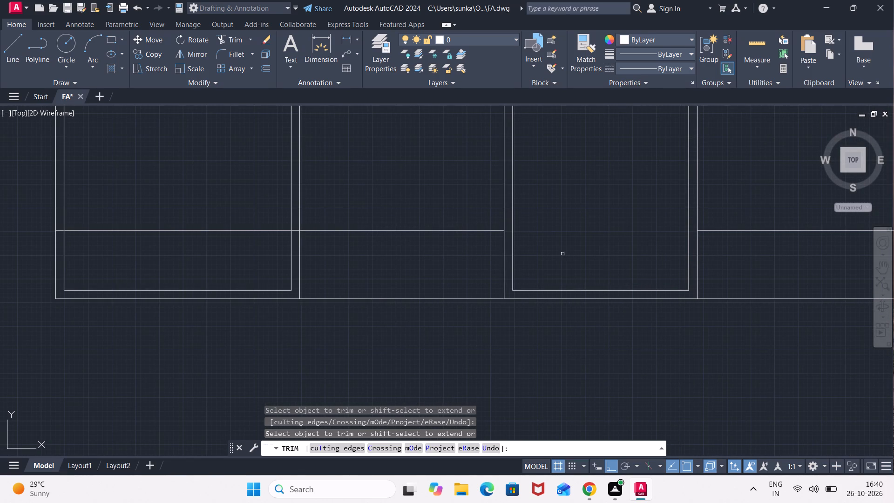
middle_click_drag(394, 262, 590, 273)
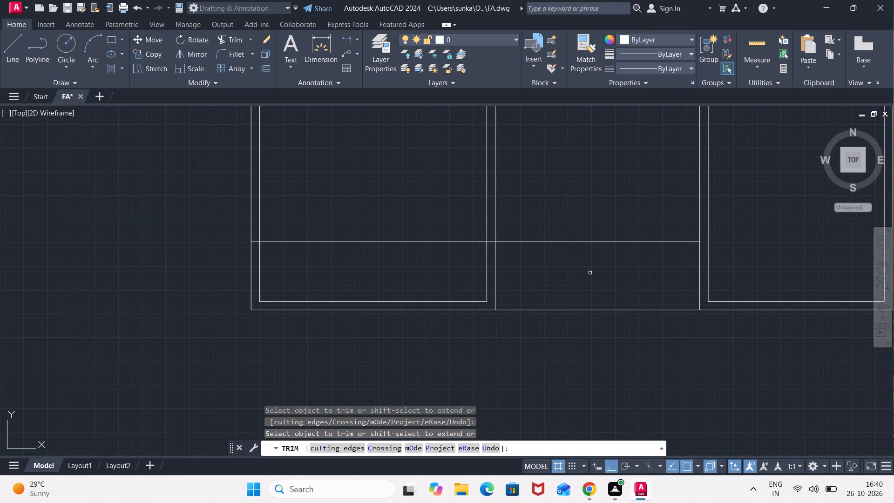
scroll(509, 243, "up", 1)
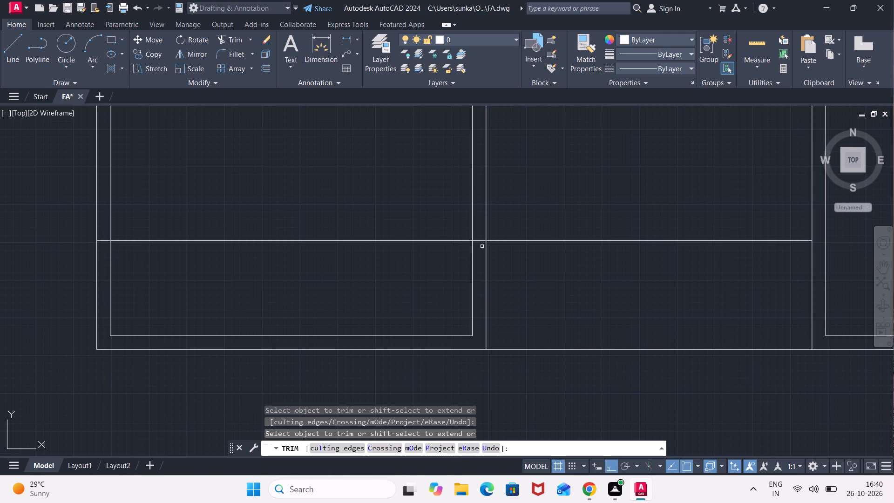
left_click(482, 246)
left_click(481, 233)
left_click(458, 255)
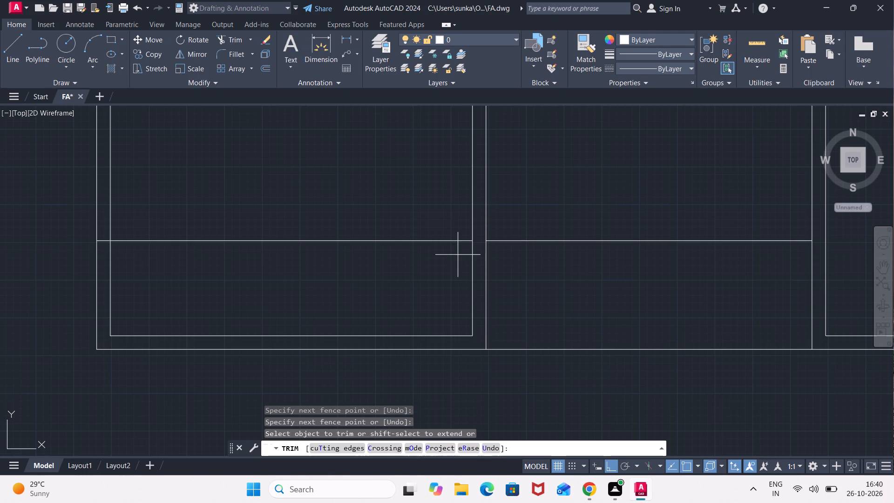
left_click(445, 225)
scroll(414, 240, "down", 2)
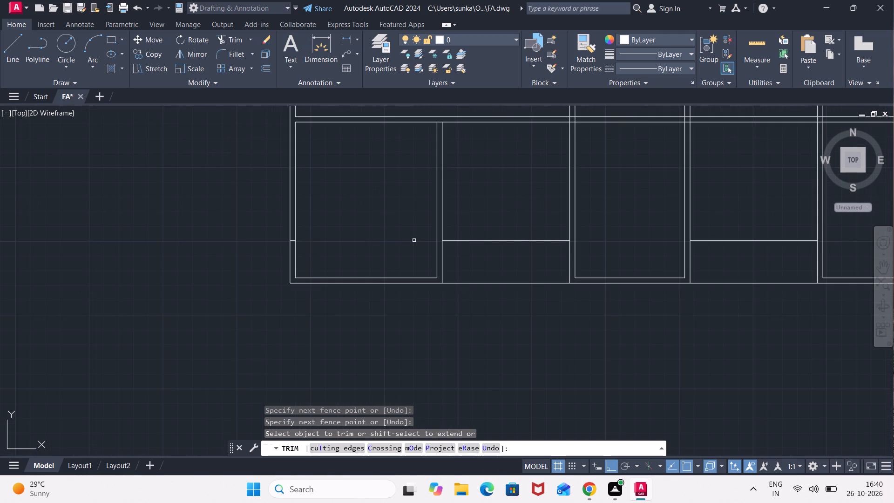
middle_click_drag(403, 244, 629, 272)
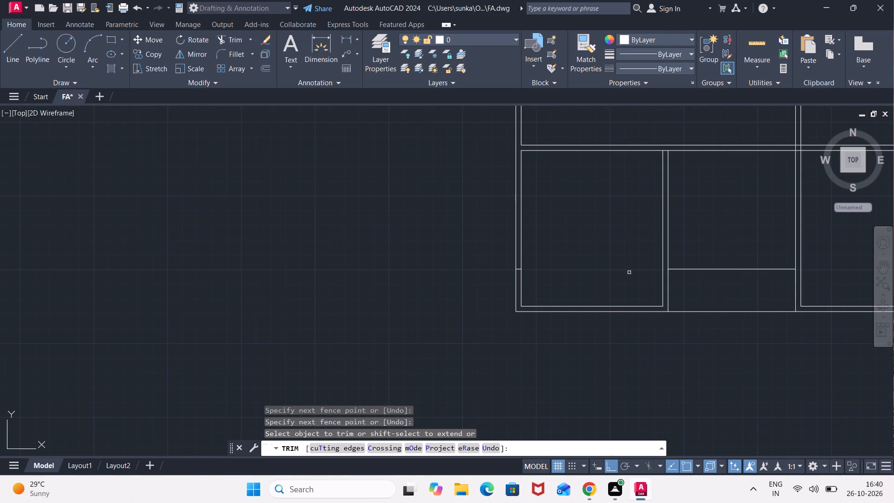
scroll(518, 271, "up", 3)
left_click(518, 271)
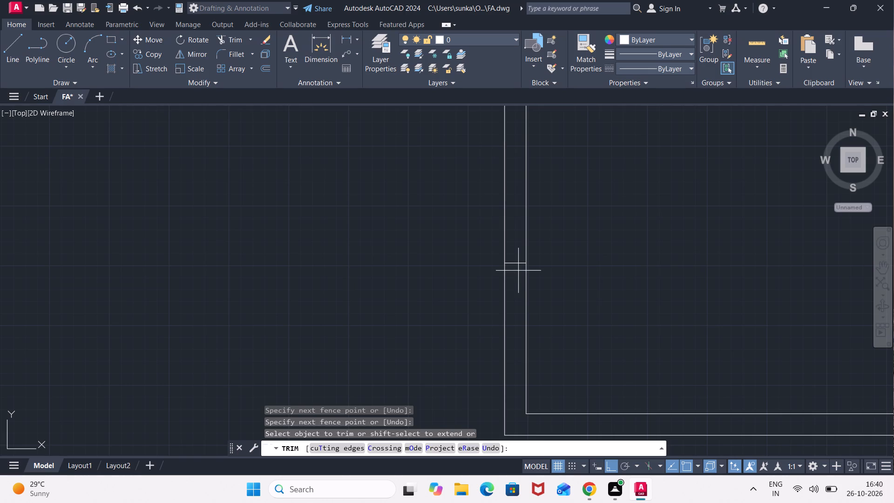
left_click(517, 251)
key("Escape")
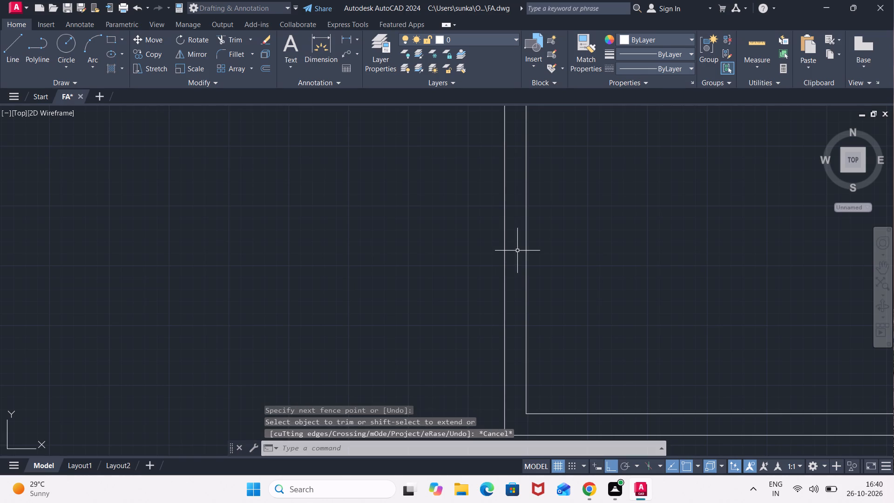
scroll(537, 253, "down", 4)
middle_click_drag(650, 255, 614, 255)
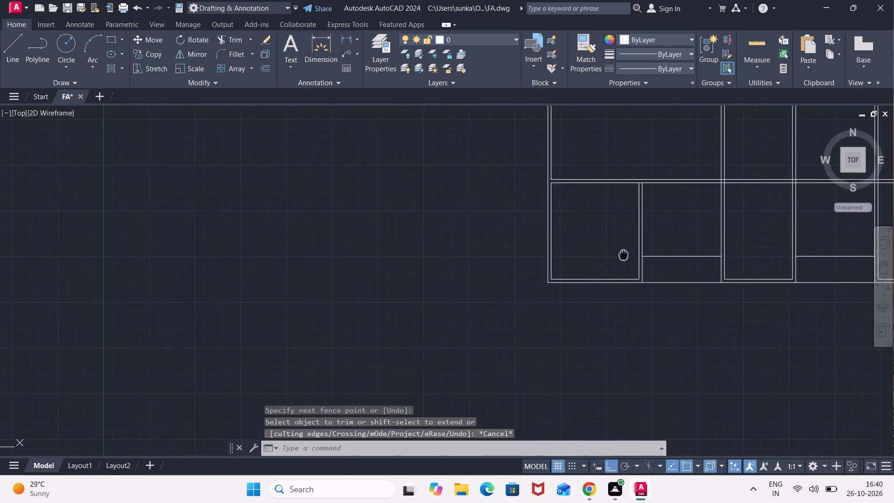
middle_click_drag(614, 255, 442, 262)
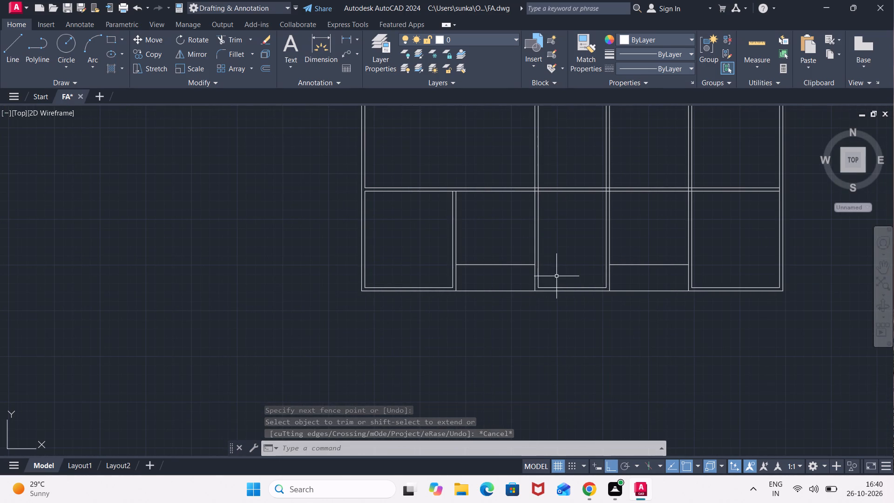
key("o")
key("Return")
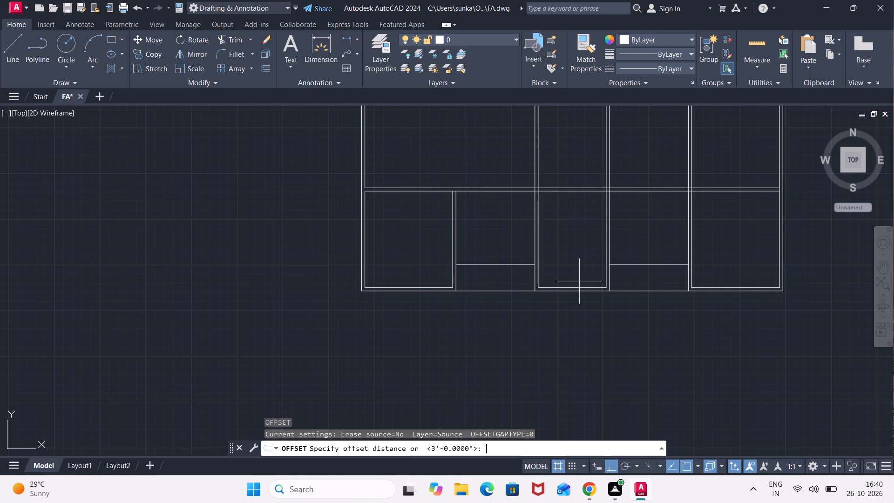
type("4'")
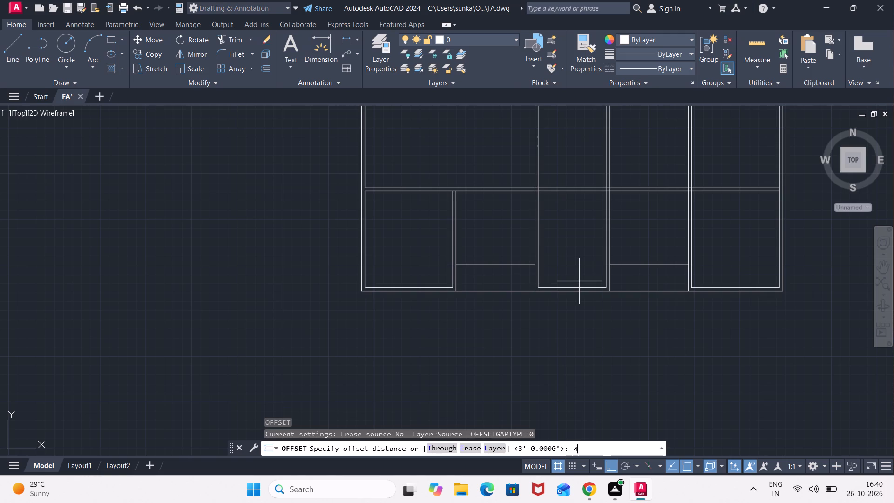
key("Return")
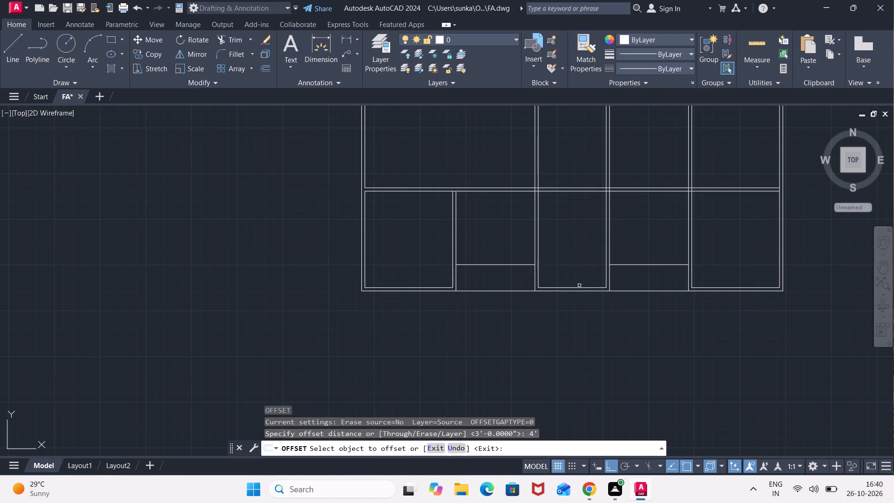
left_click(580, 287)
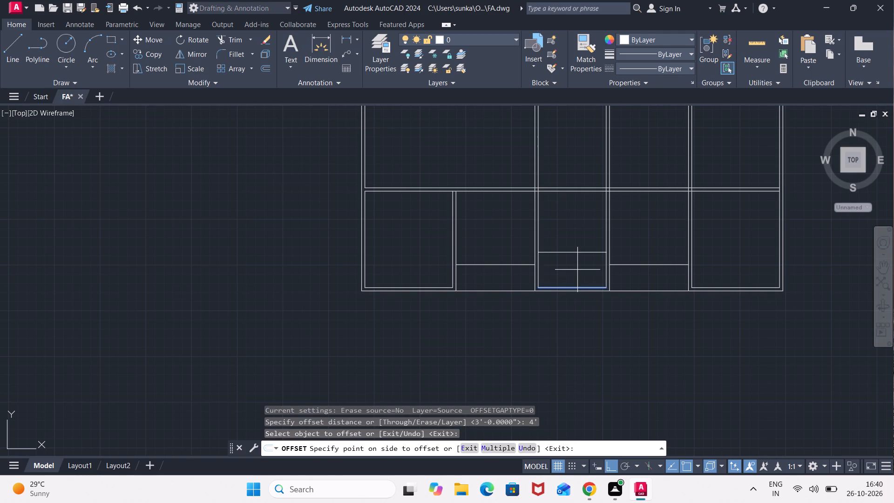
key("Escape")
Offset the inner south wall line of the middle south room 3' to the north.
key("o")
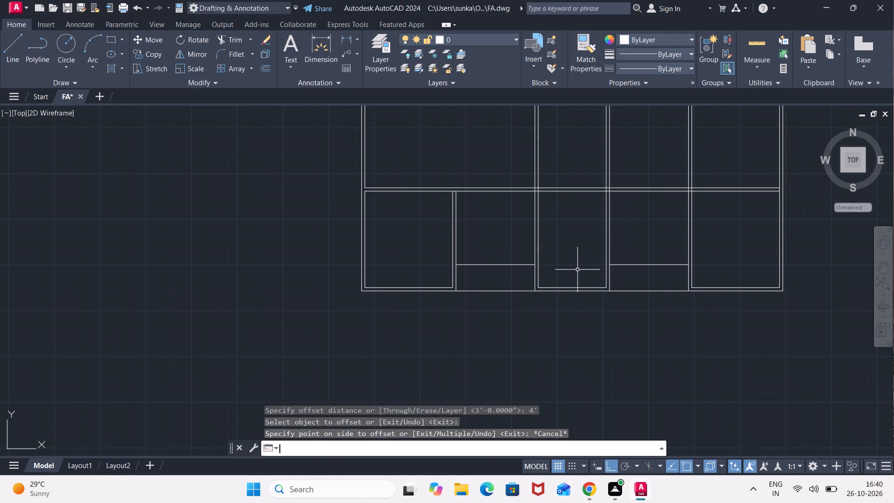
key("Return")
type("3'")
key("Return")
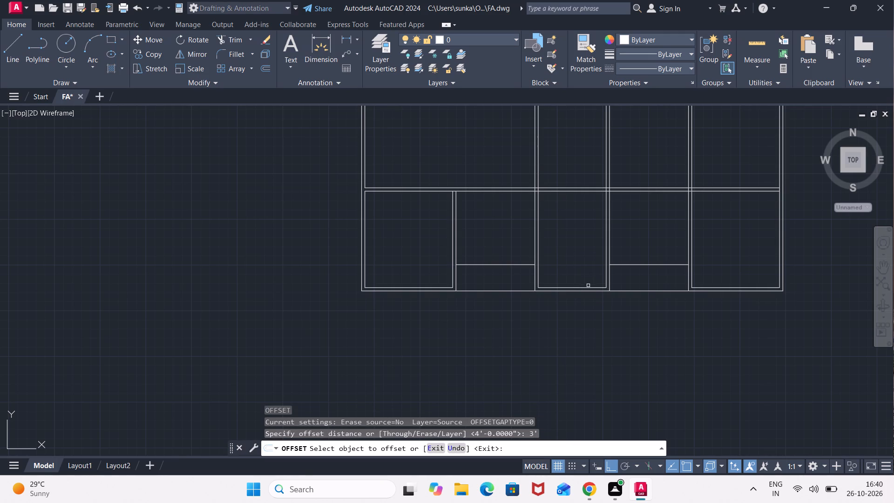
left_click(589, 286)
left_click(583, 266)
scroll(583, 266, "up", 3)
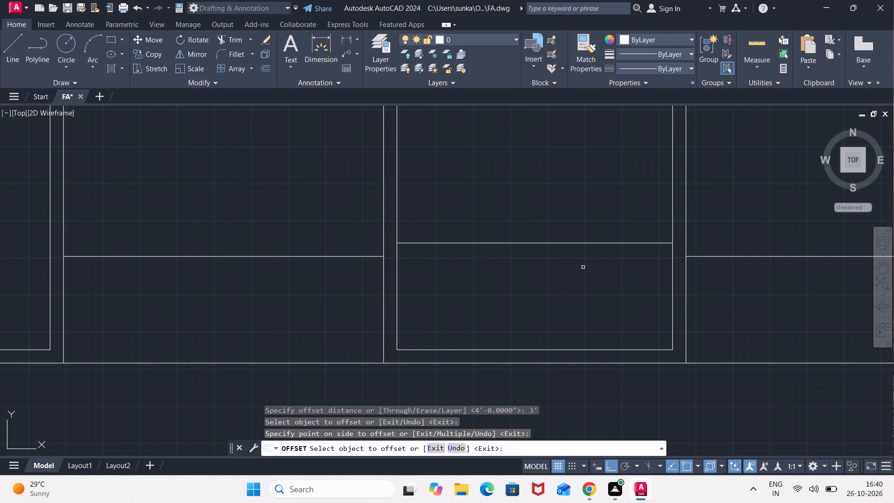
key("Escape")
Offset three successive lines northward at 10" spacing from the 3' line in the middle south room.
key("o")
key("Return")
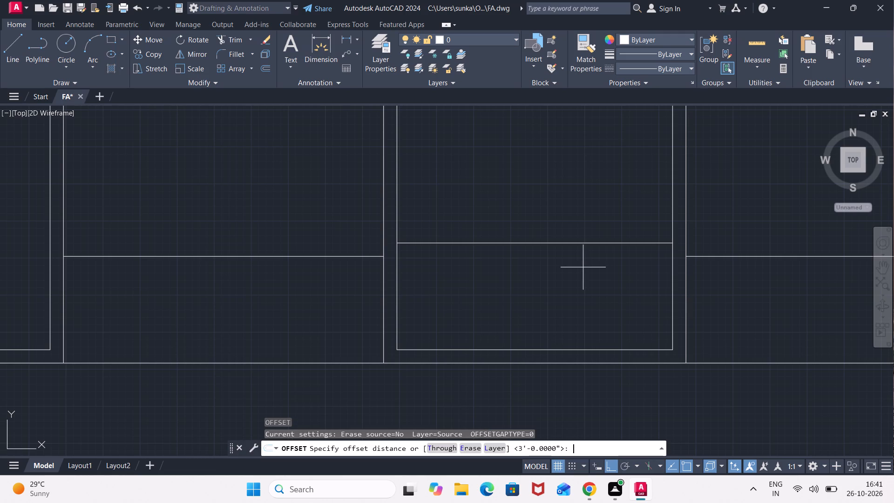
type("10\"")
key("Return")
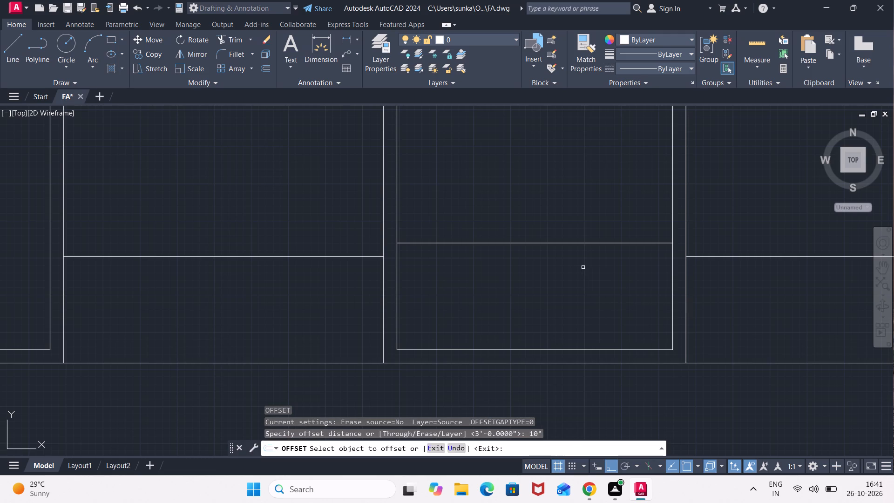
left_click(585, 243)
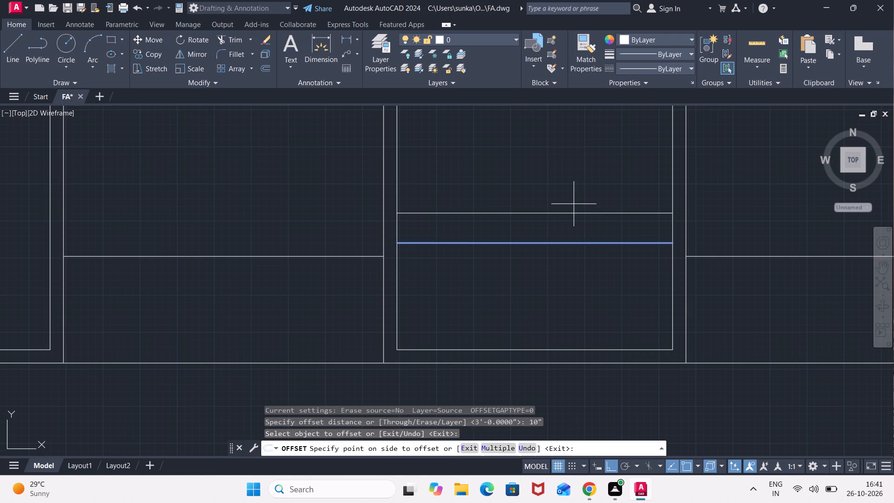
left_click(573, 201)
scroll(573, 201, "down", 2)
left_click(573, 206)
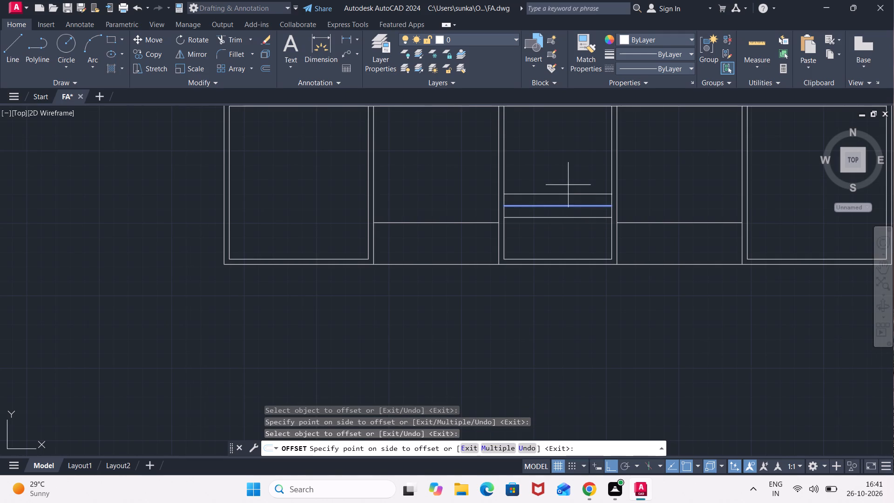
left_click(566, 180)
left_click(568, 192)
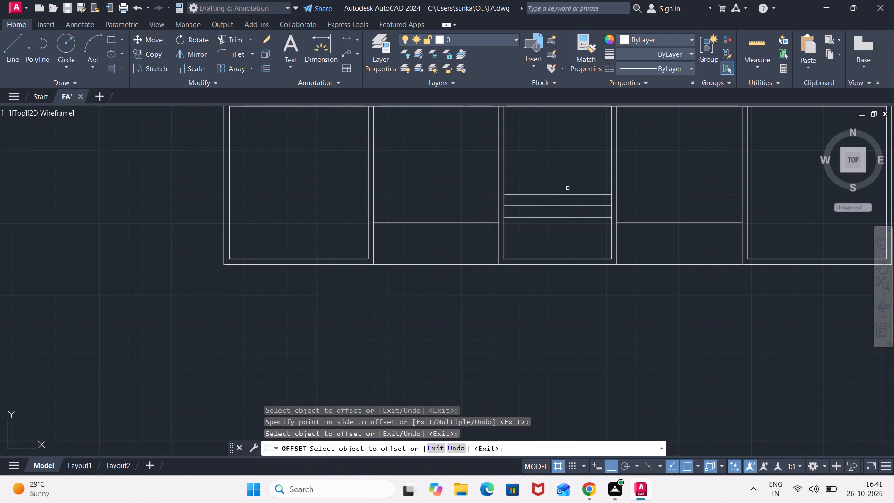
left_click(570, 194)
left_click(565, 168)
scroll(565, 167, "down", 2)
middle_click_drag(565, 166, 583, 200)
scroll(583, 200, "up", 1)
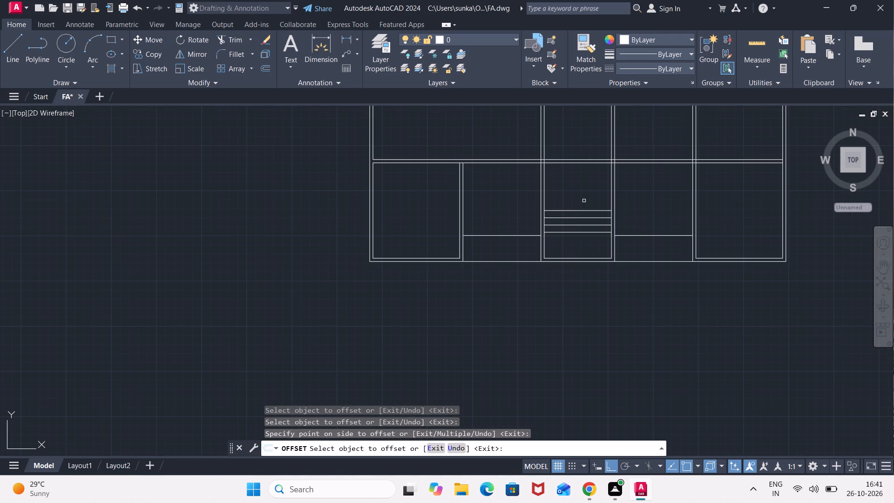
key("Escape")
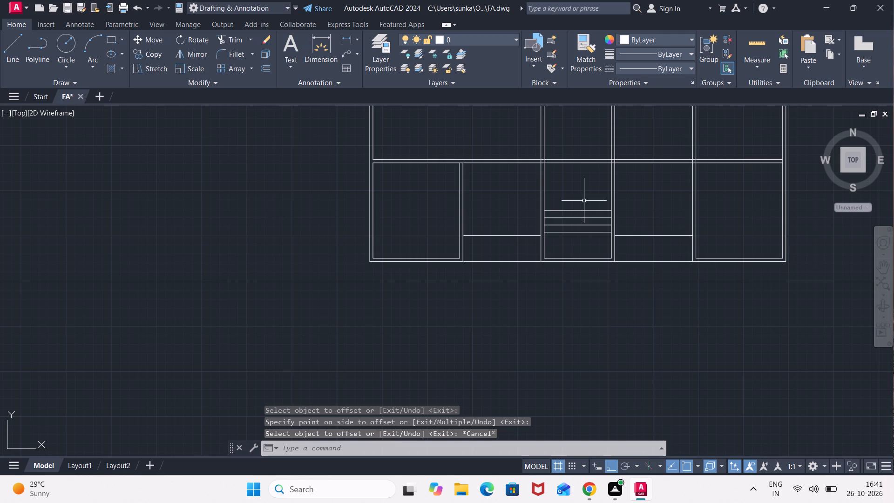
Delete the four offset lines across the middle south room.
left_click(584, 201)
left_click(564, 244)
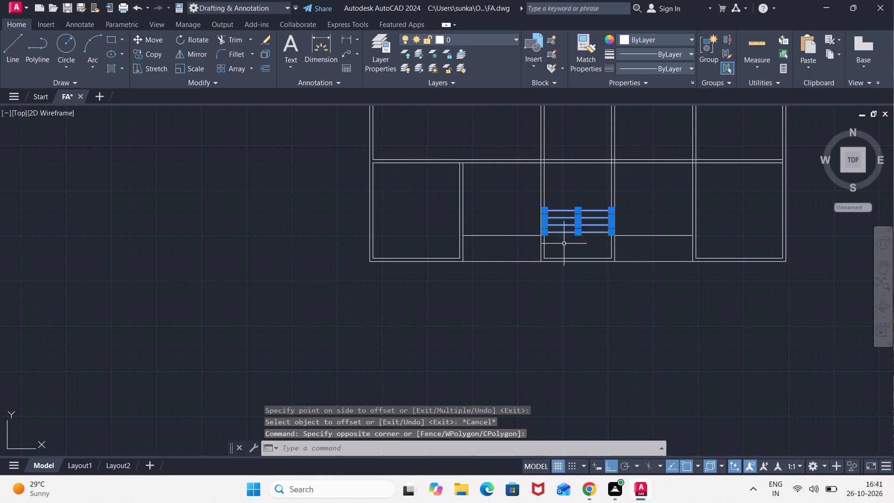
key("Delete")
Trim both lines of the east-west partition across the middle south room.
type("TR")
key("Return")
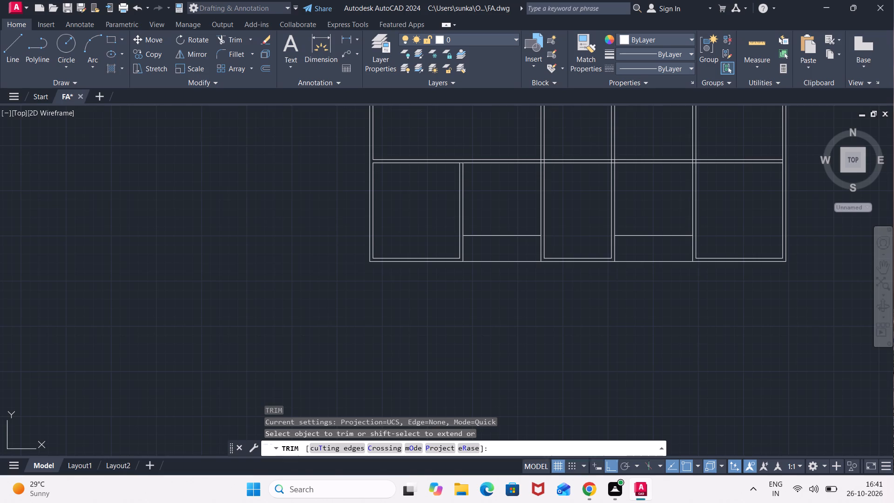
left_click(583, 144)
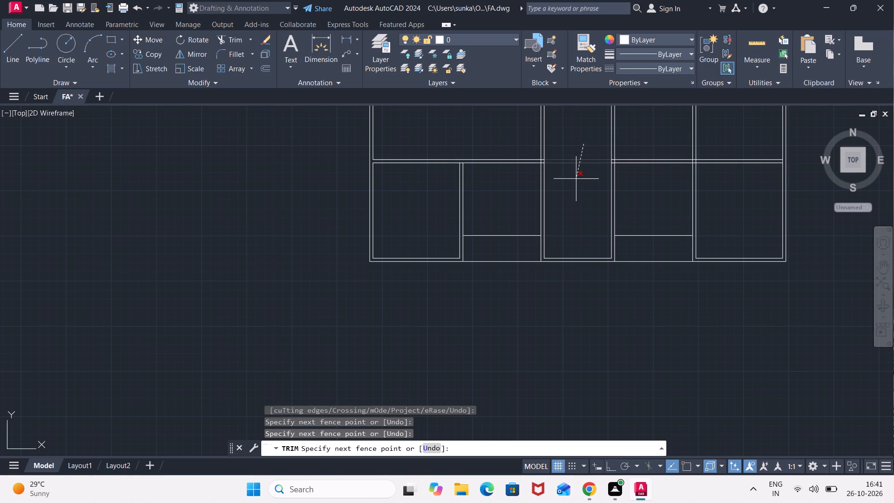
left_click(576, 179)
Trim the east-west partition's leftover line ends between the double lines of the partitions on both sides of the middle room.
scroll(551, 163, "up", 1)
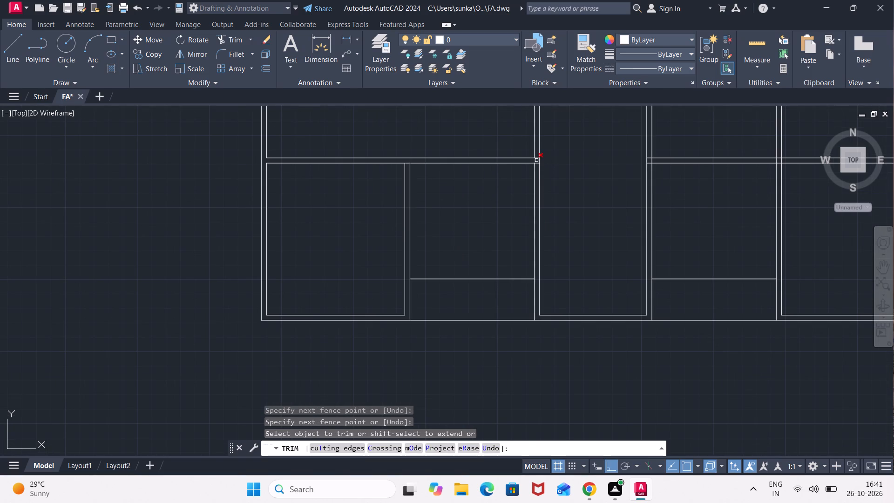
scroll(536, 160, "up", 2)
left_click(534, 144)
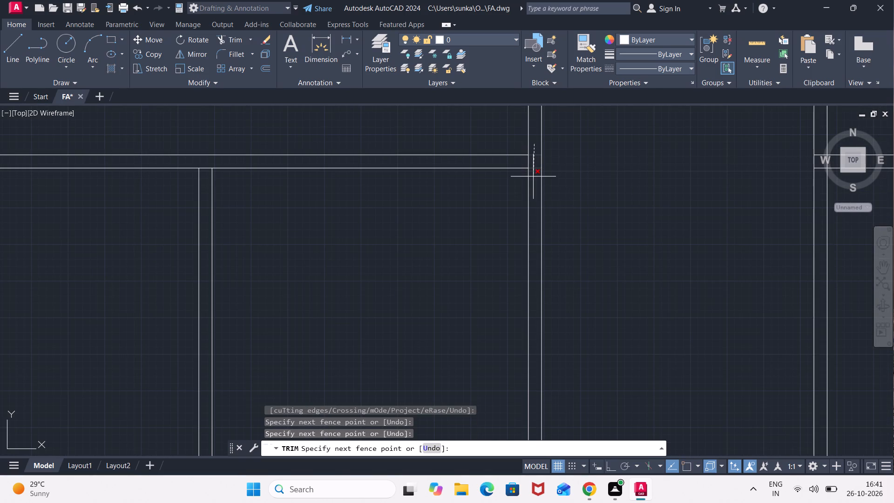
left_click(533, 177)
scroll(635, 178, "down", 2)
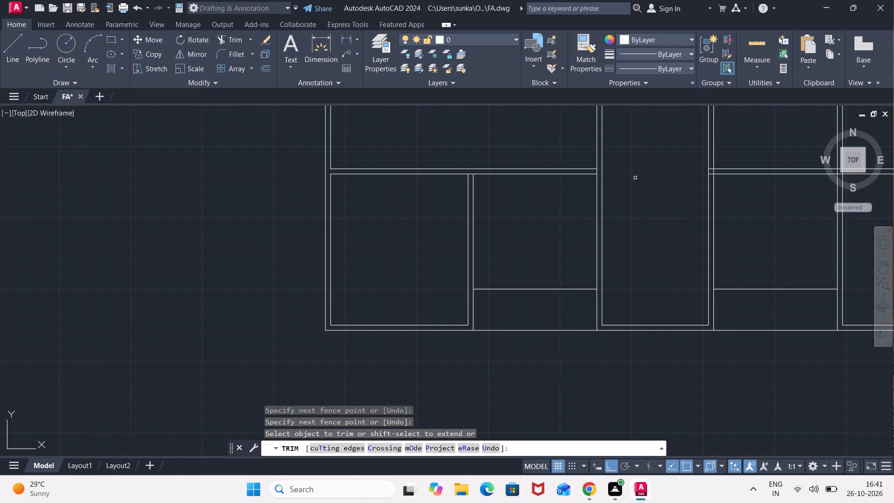
middle_click_drag(656, 176, 516, 184)
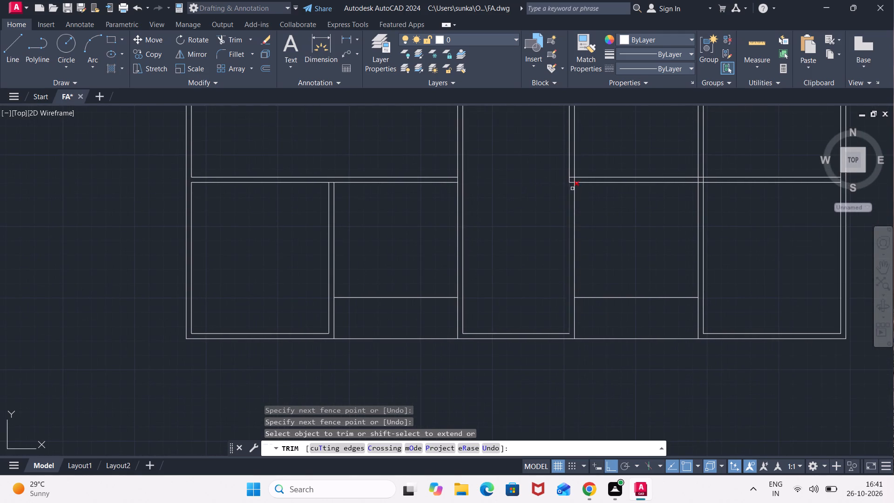
scroll(574, 185, "up", 2)
left_click(566, 158)
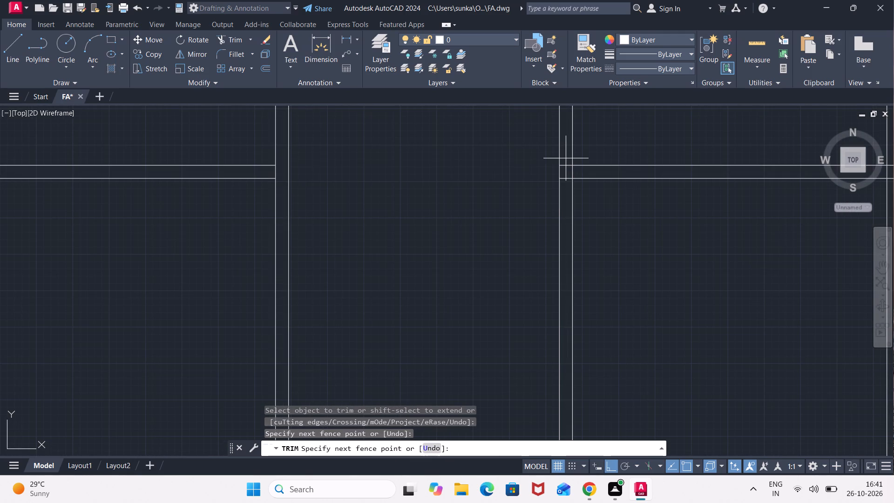
left_click(565, 193)
scroll(565, 194, "down", 2)
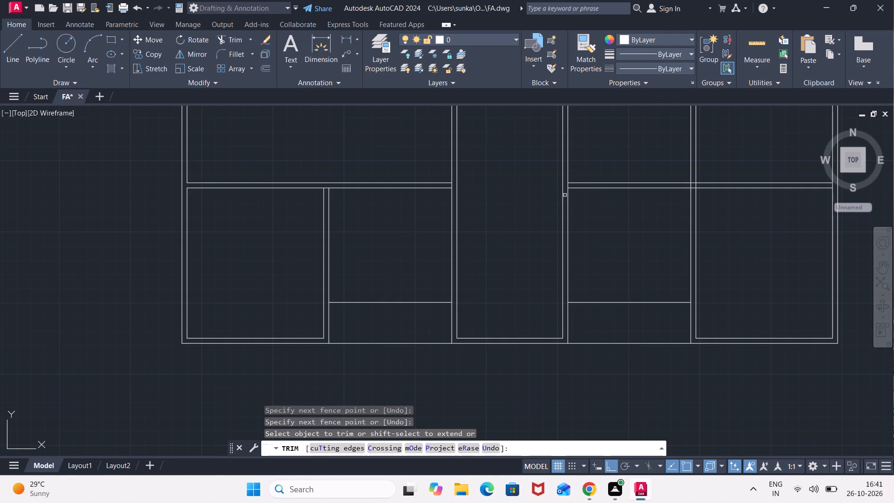
key("Escape")
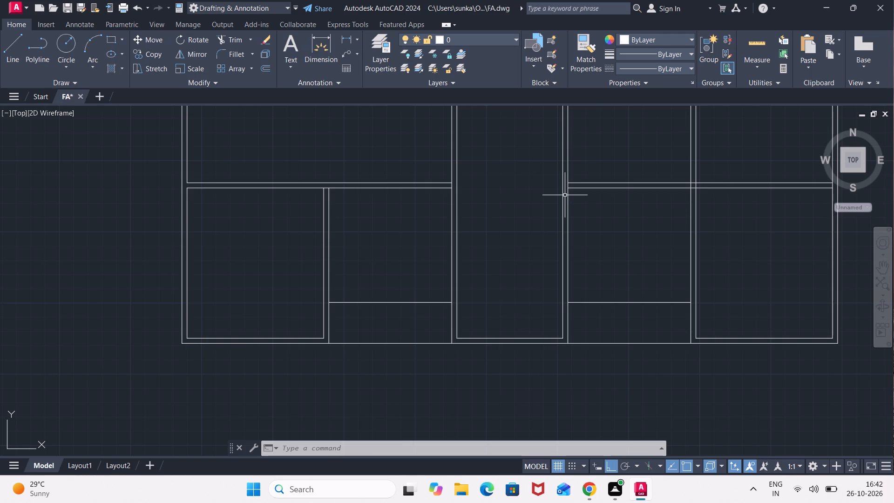
key("Escape")
scroll(565, 195, "down", 1)
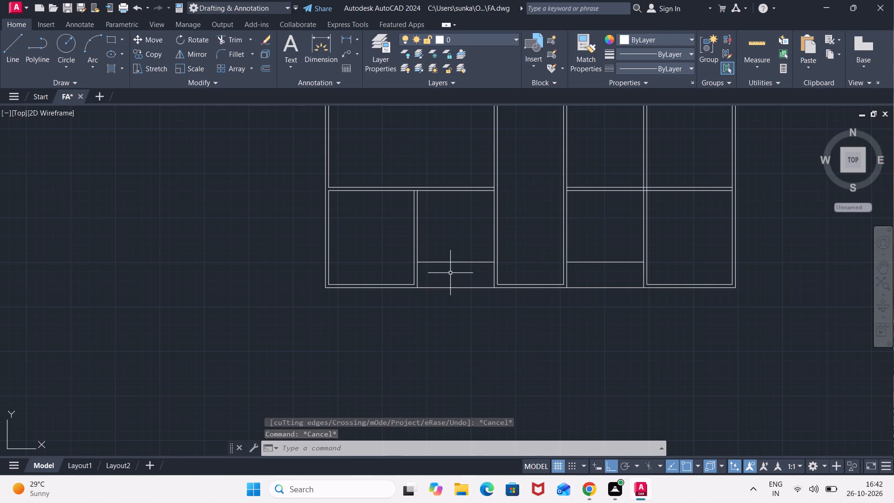
Stretch the north end of the middle south room's west partition line up to the east-west partition's northern line.
scroll(446, 195, "down", 2)
middle_click_drag(446, 195, 446, 194)
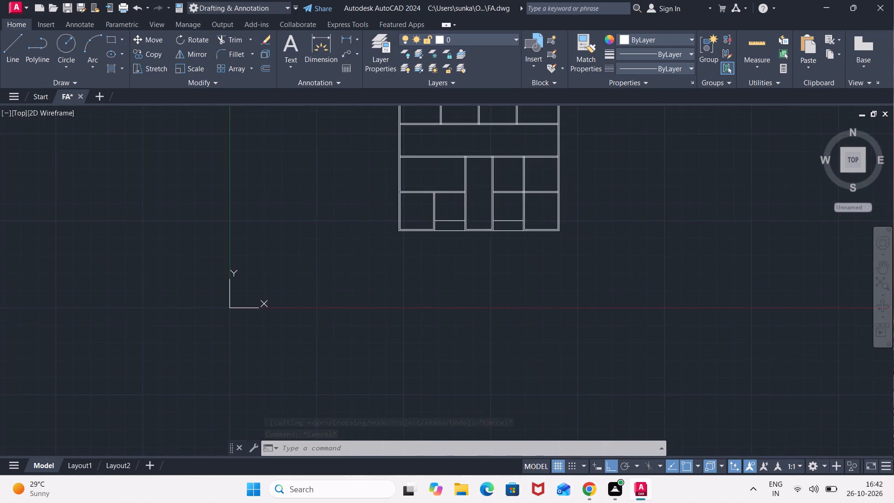
middle_click_drag(446, 194, 456, 212)
scroll(456, 212, "up", 3)
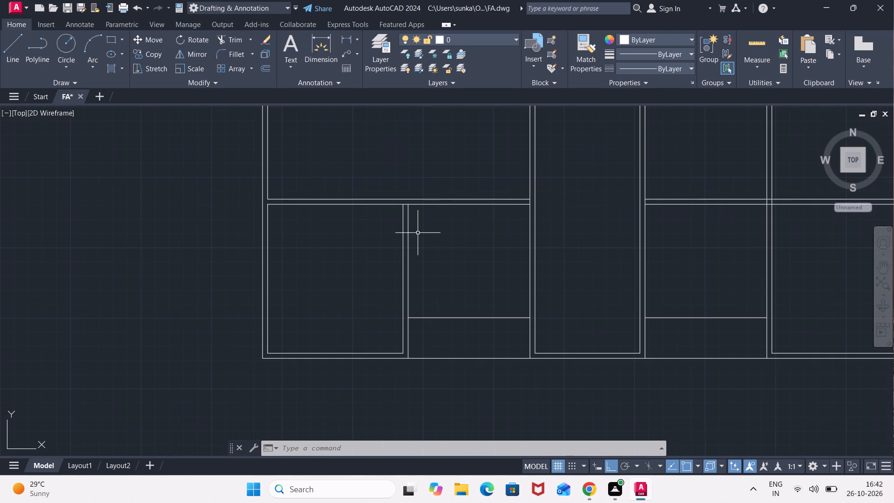
left_click(407, 217)
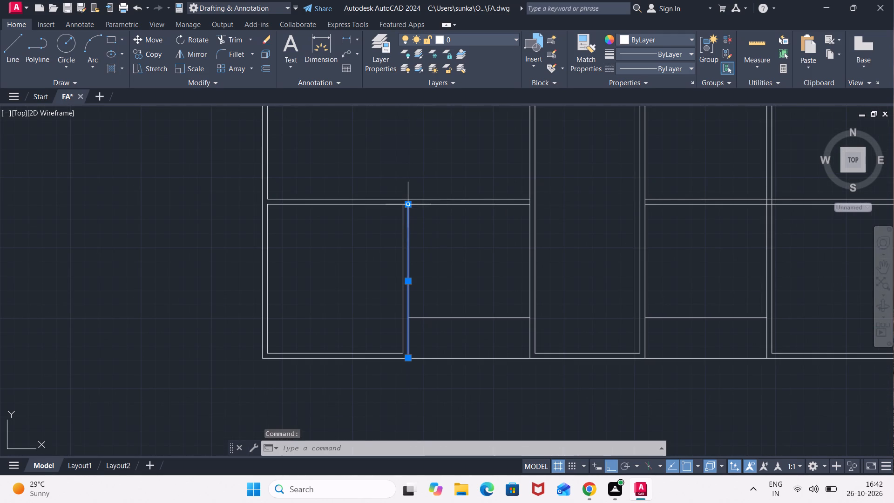
left_click(408, 206)
scroll(409, 197, "up", 1)
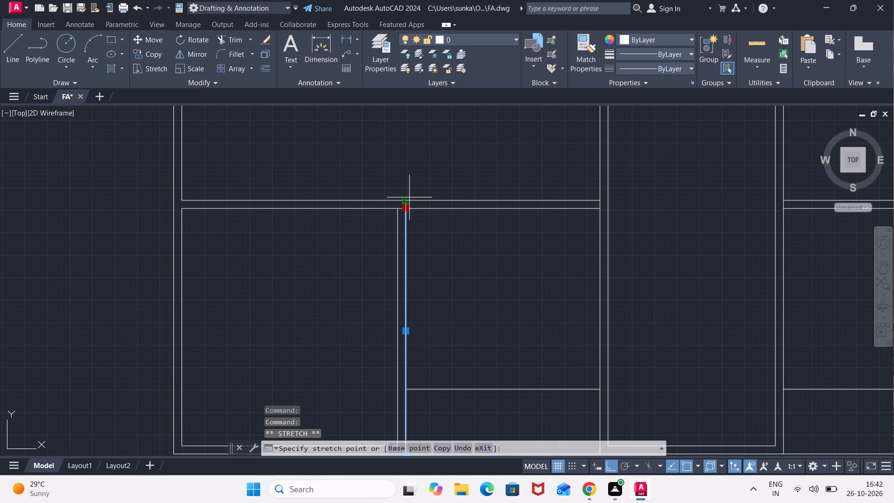
left_click(410, 198)
scroll(419, 230, "down", 2)
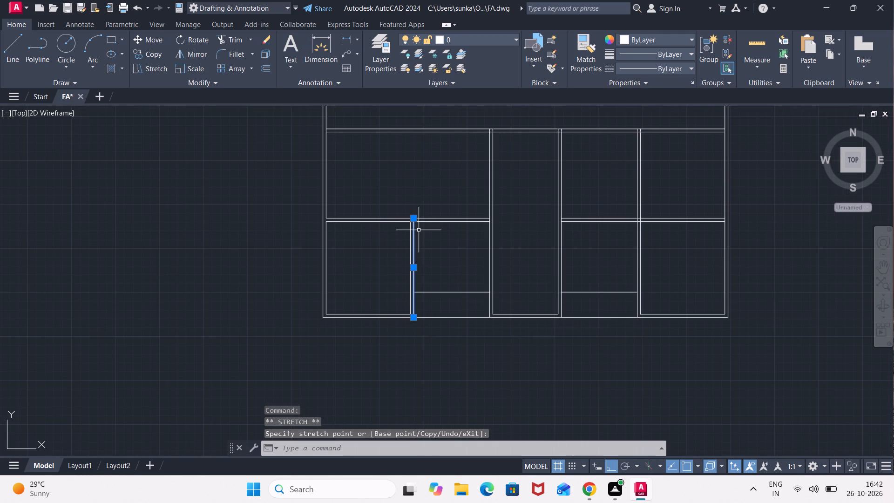
key("Escape")
key("Escape")
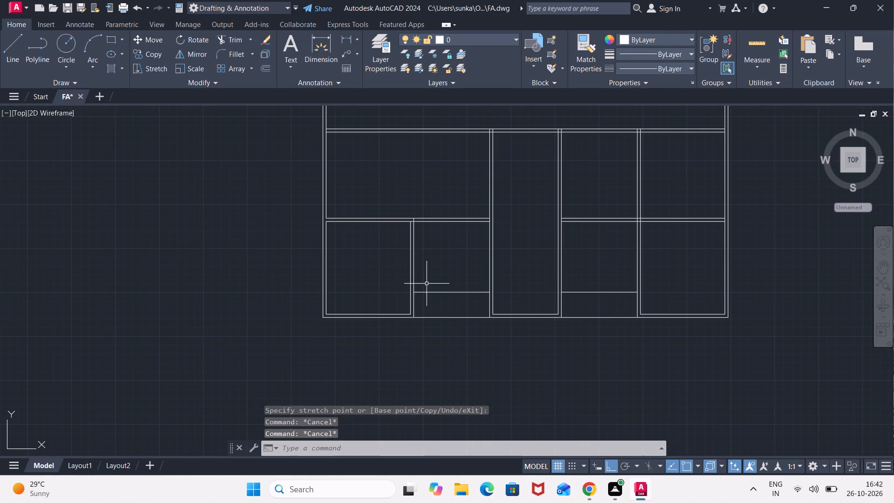
Offset the middle south room's west partition line 5' eastward into the room.
key("o")
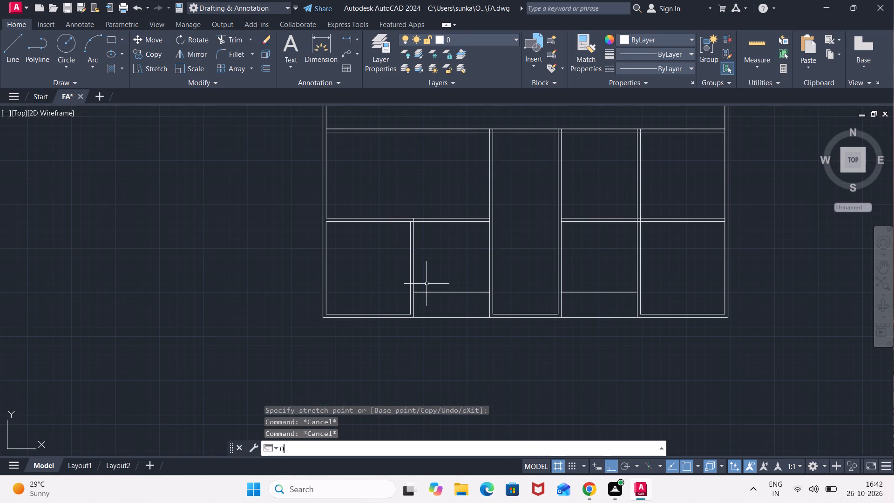
key("Return")
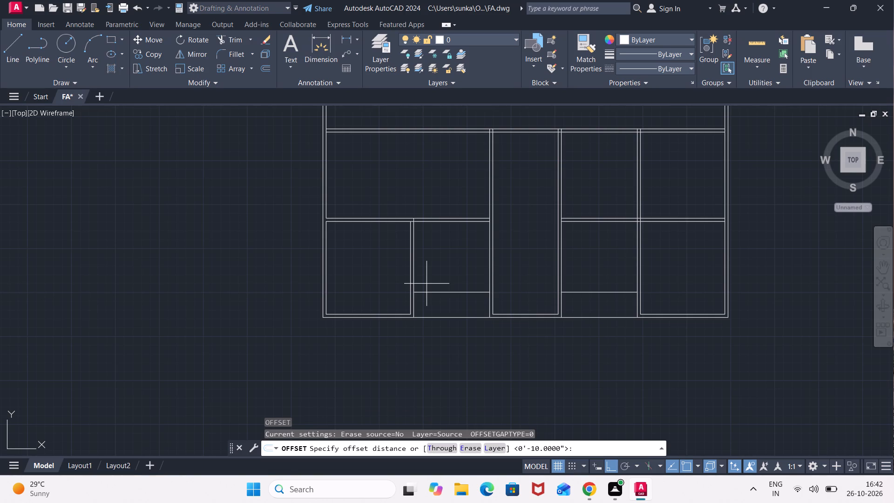
type("5'")
key("Return")
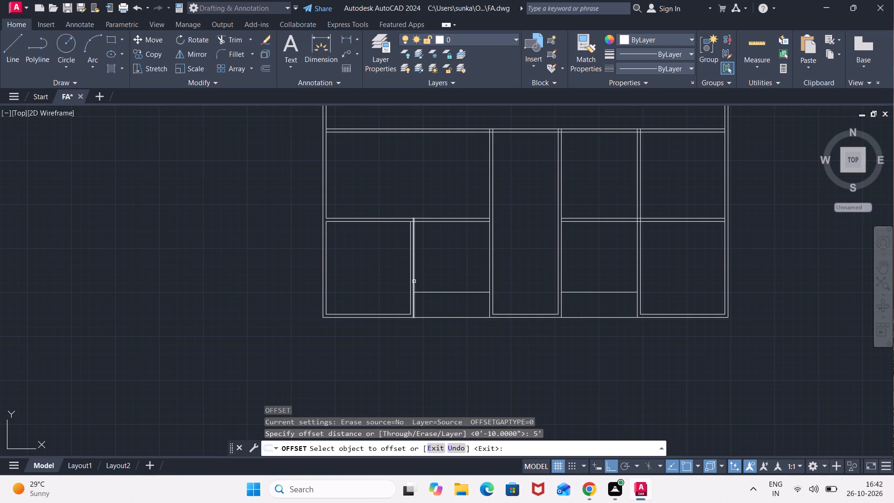
left_click(413, 281)
left_click(462, 272)
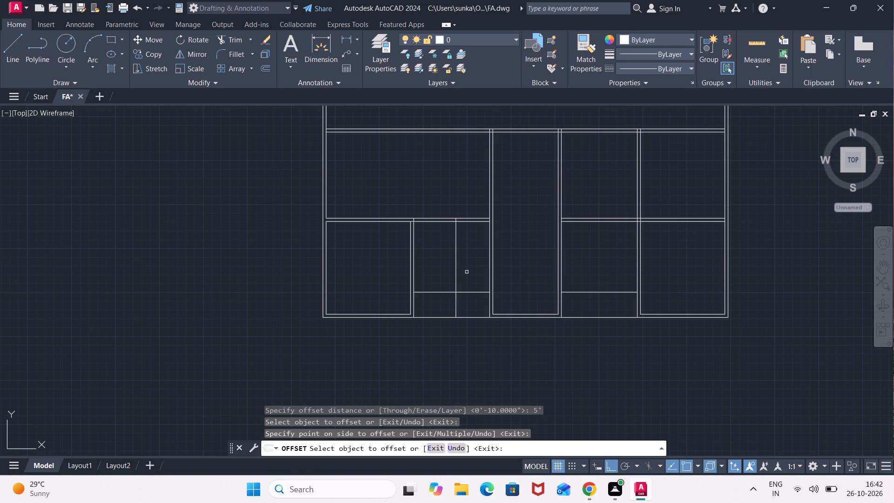
key("space")
Offset the new north-south line in the middle south room 4.5" westward to form a partition.
key("space")
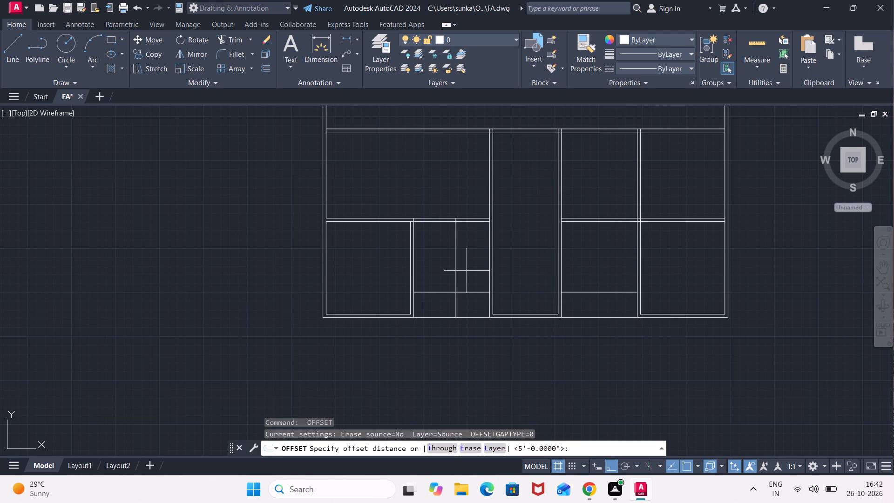
type("4.5\"")
key("Return")
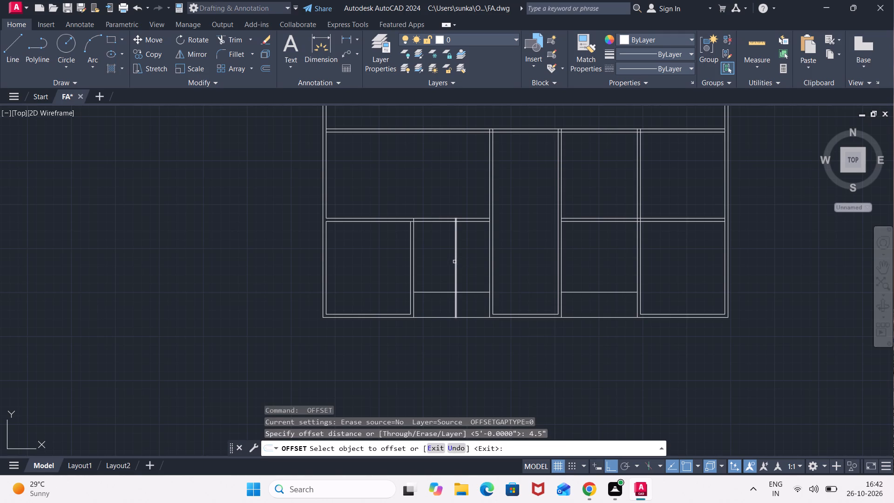
left_click(454, 261)
left_click(445, 255)
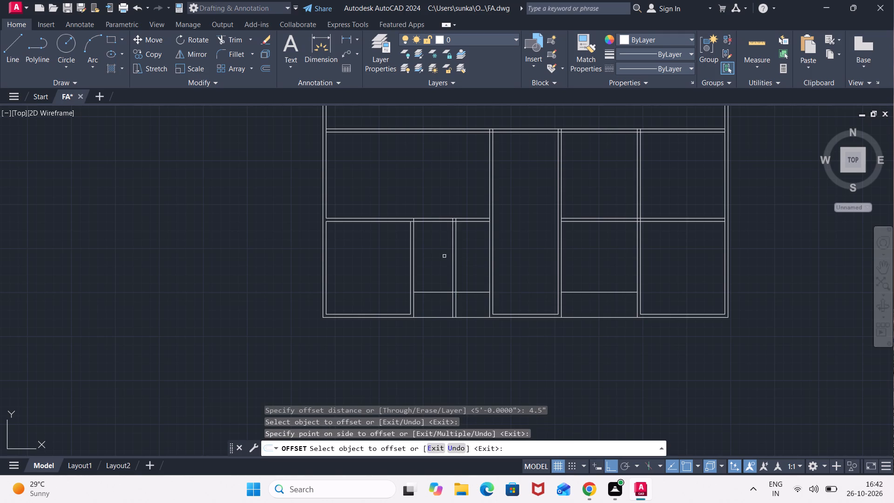
scroll(445, 256, "up", 1)
key("Escape")
Trim both lines of the new north-south partition south of the 3' recess line.
type("TR")
key("Return")
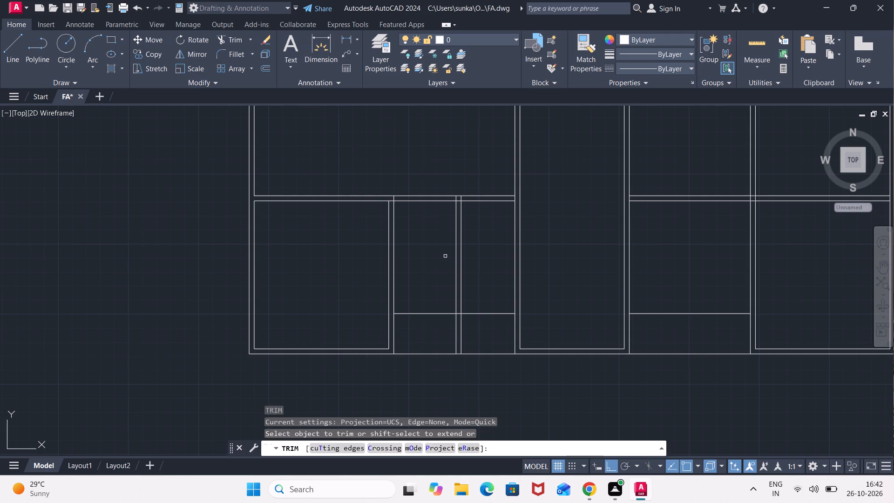
left_click(461, 339)
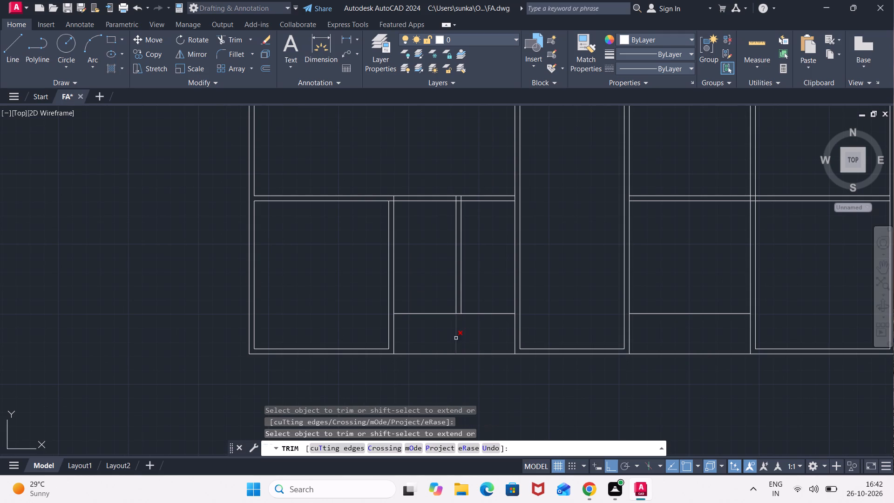
left_click(456, 338)
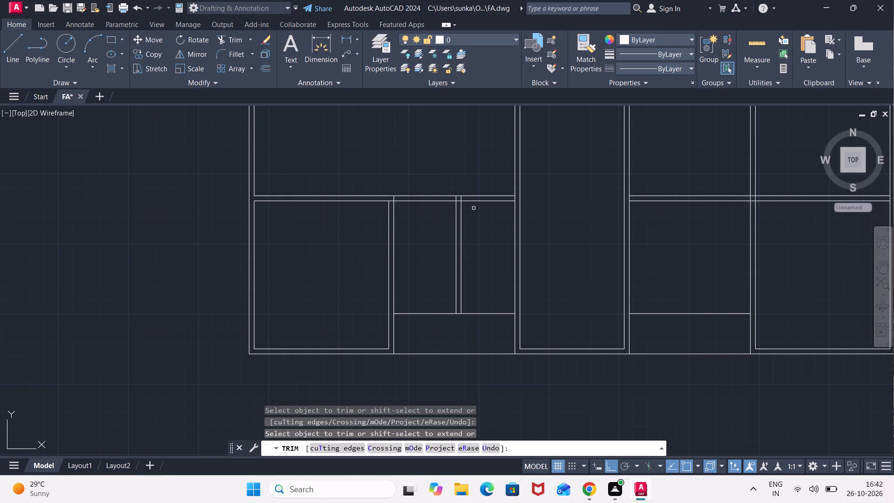
Trim the east-west partition lines on both sides of the new north-south partition and the southern leftover segment between its lines.
left_click(472, 207)
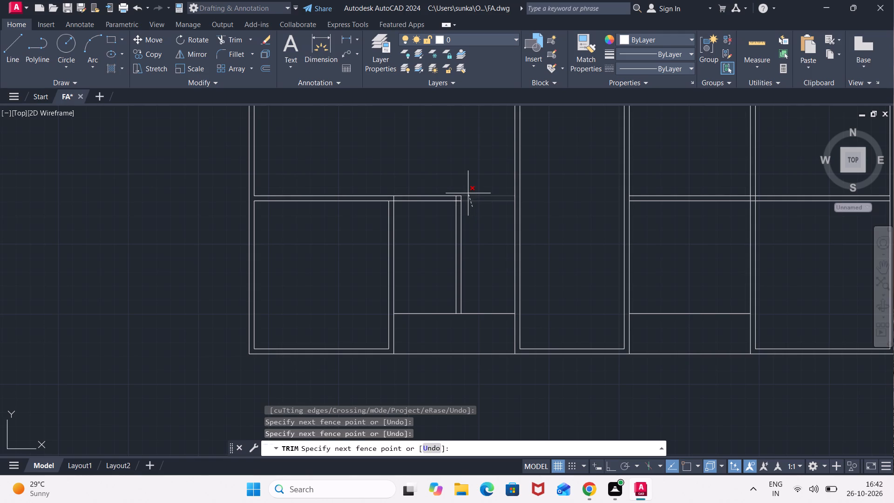
left_click(468, 191)
left_click(438, 208)
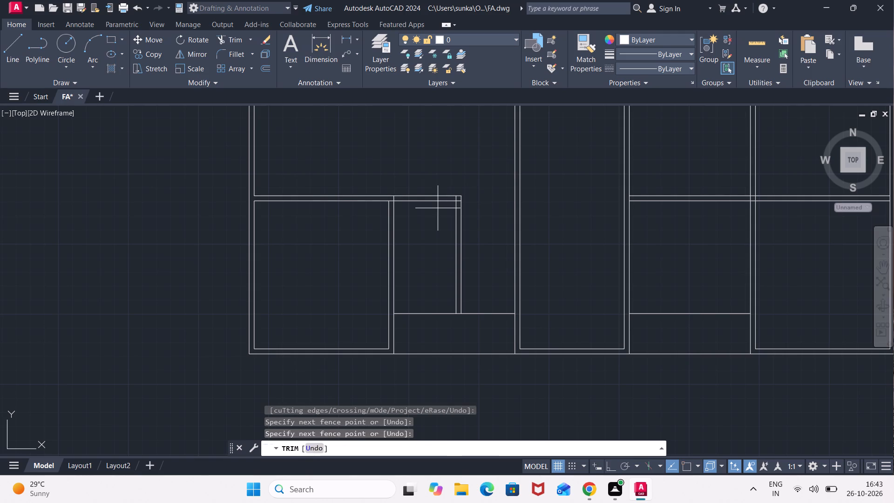
left_click(430, 185)
scroll(447, 207, "up", 2)
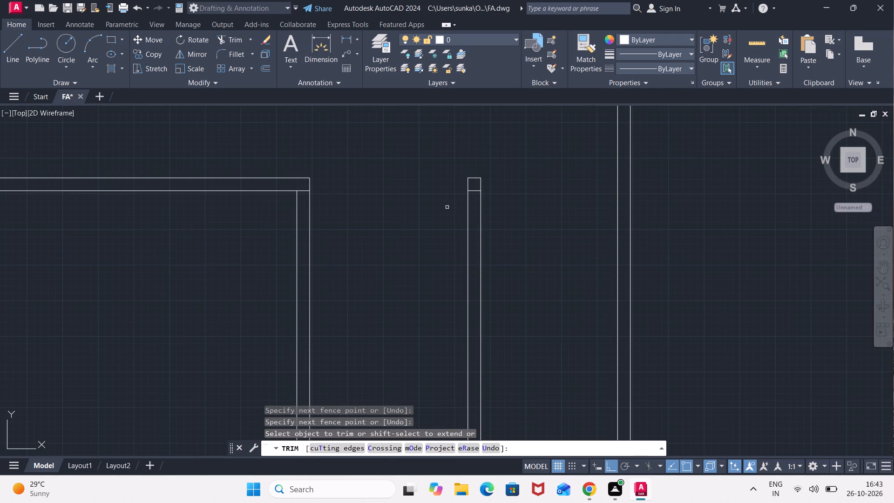
left_click(476, 187)
left_click(475, 198)
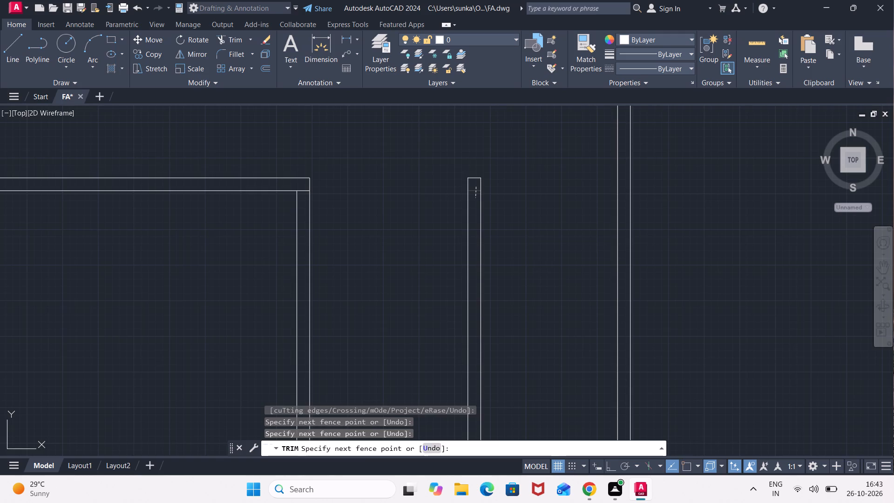
scroll(475, 198, "down", 2)
key("Escape")
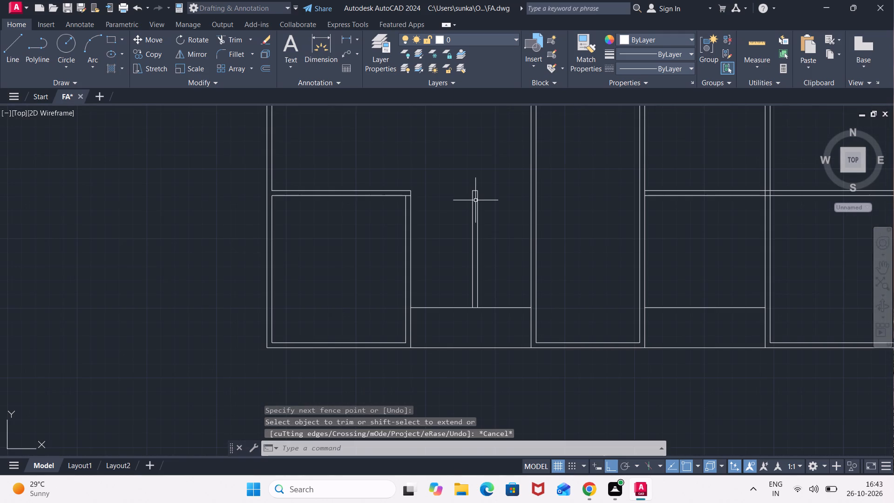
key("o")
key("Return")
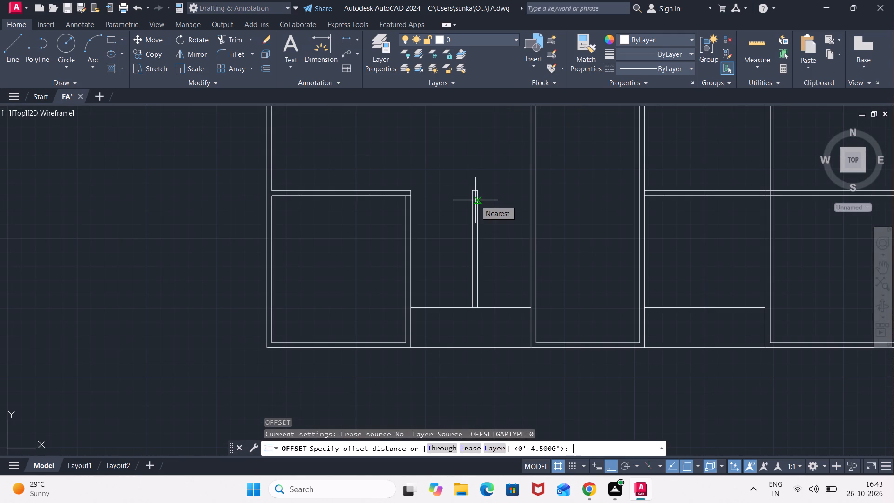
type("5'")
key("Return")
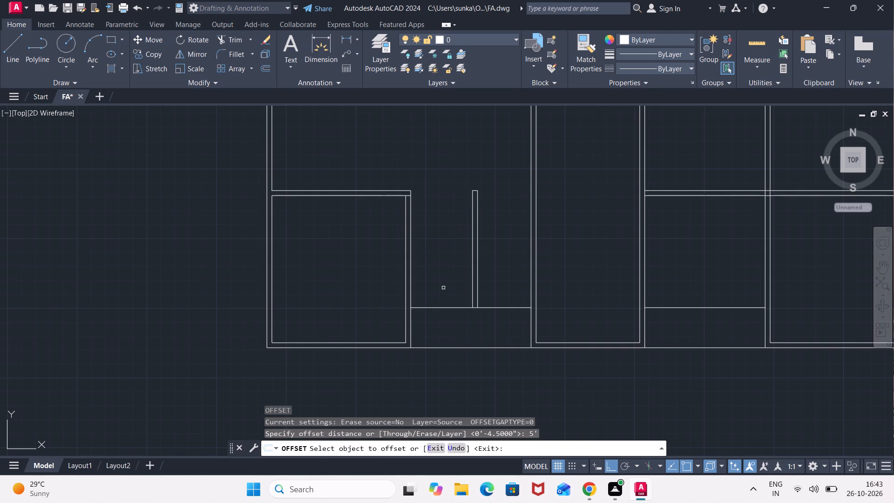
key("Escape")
Offset the 3' recess line in the middle south room 7' northward.
key("o")
key("Return")
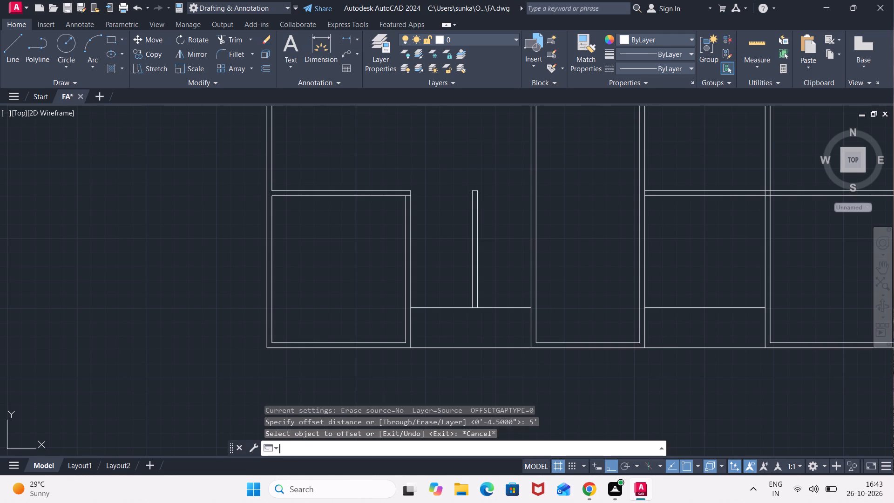
key("7")
key("apostrophe")
key("Return")
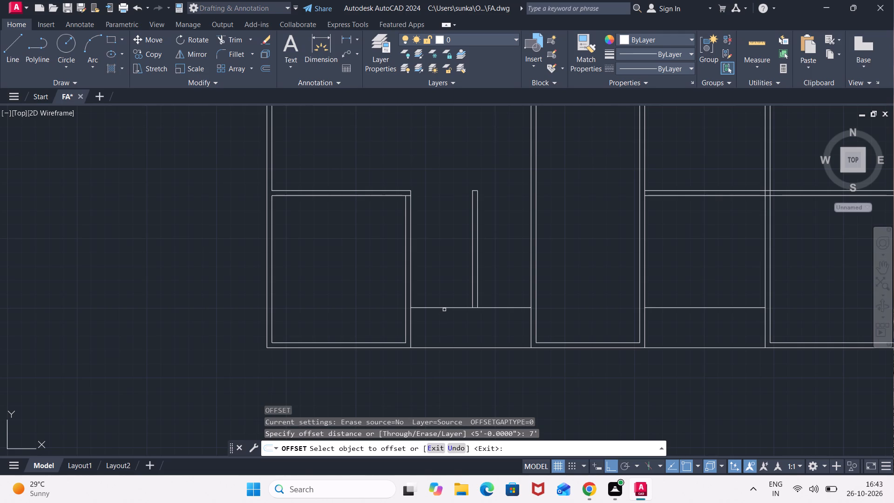
left_click(446, 307)
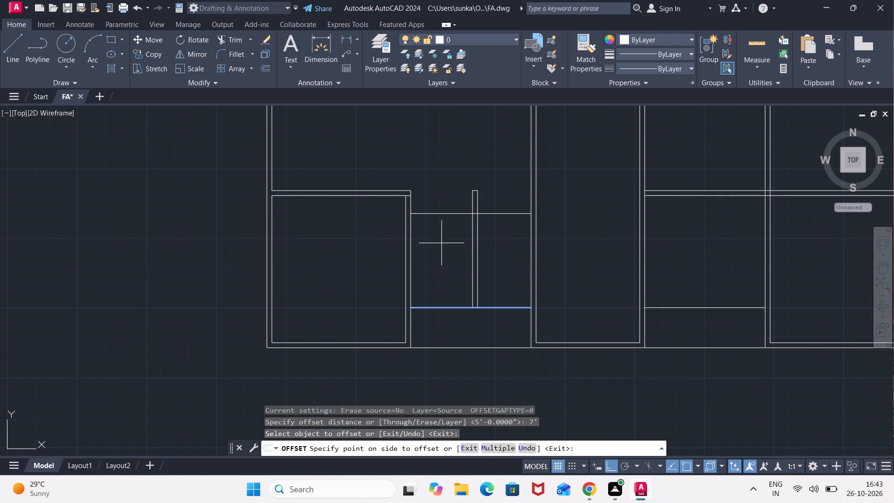
left_click(440, 234)
key("space")
Offset the new east-west line in the middle south room 4.5" northward to form a partition.
key("space")
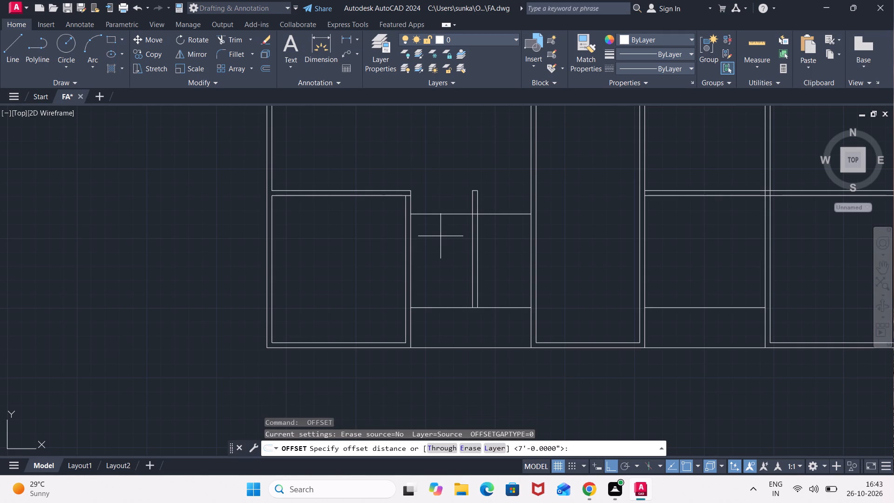
type("4.5\"")
key("Return")
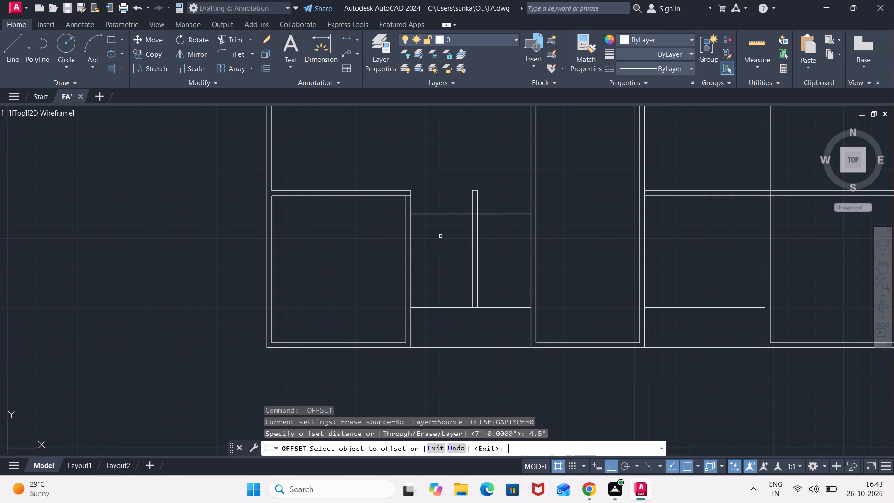
left_click(445, 212)
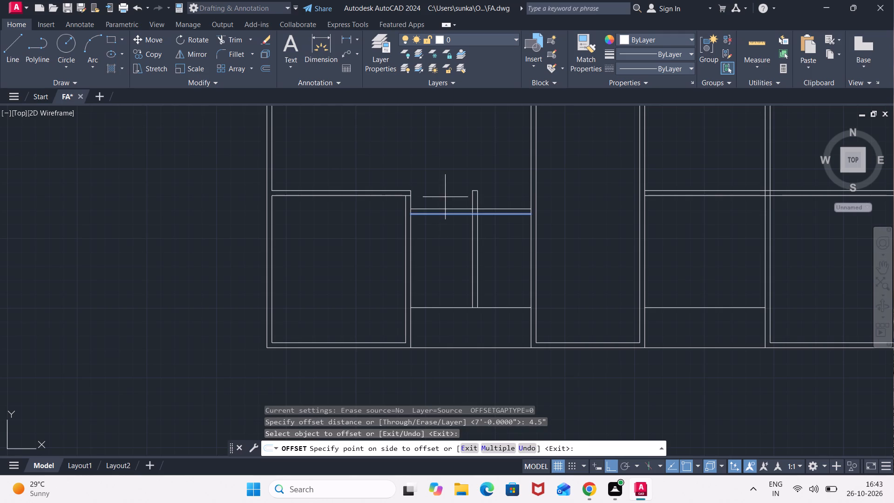
left_click(445, 197)
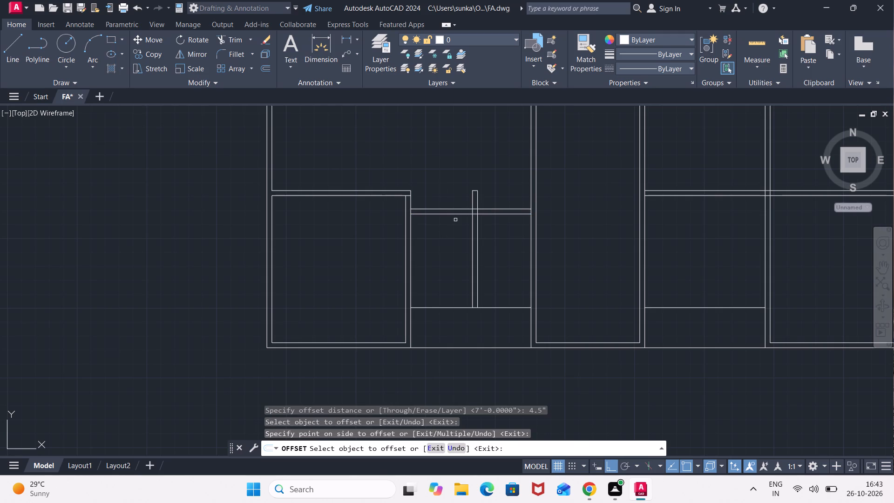
key("Escape")
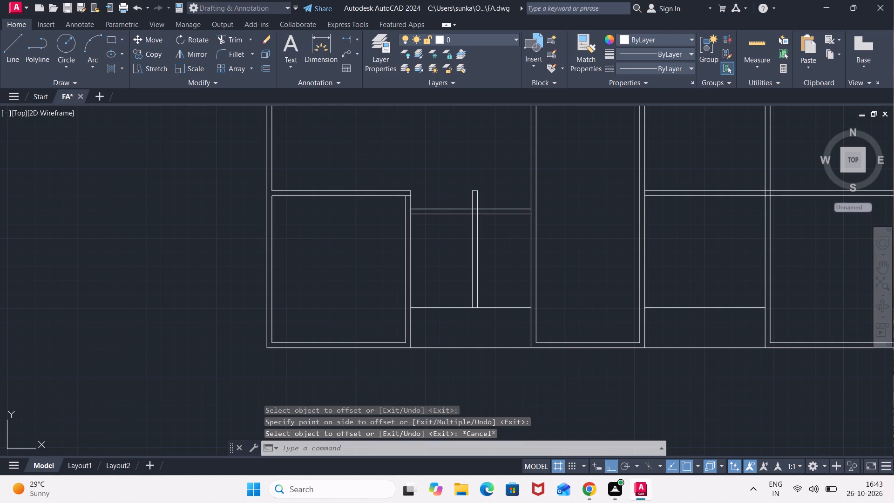
Trim the north-south partition's extension north of the new 4.5" east-west partition, remove its leftover cap, and open their T-junction.
type("TR")
key("Return")
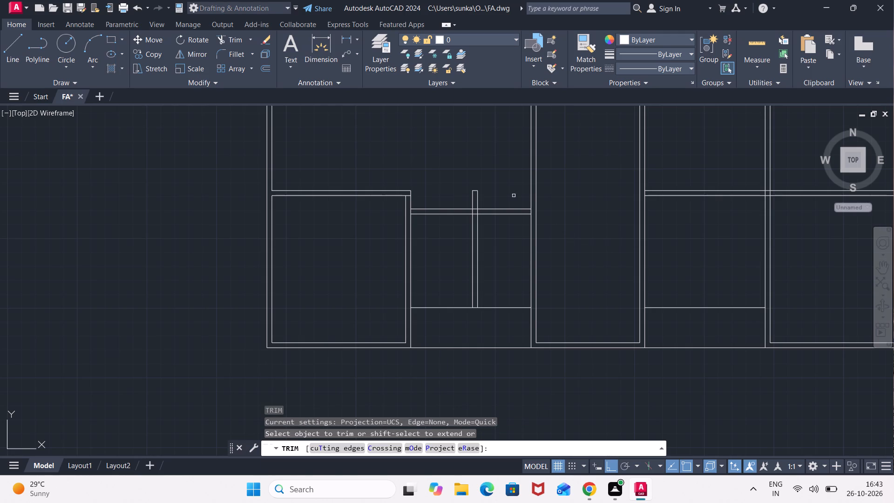
left_click(488, 196)
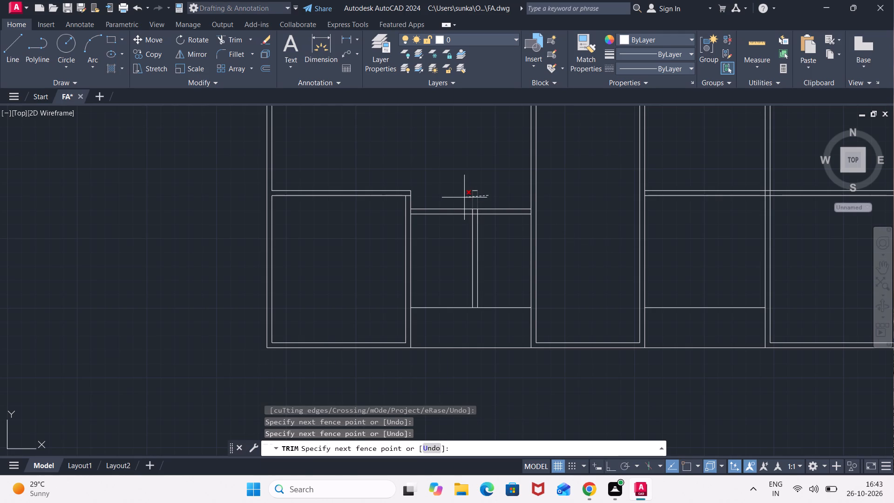
left_click(464, 197)
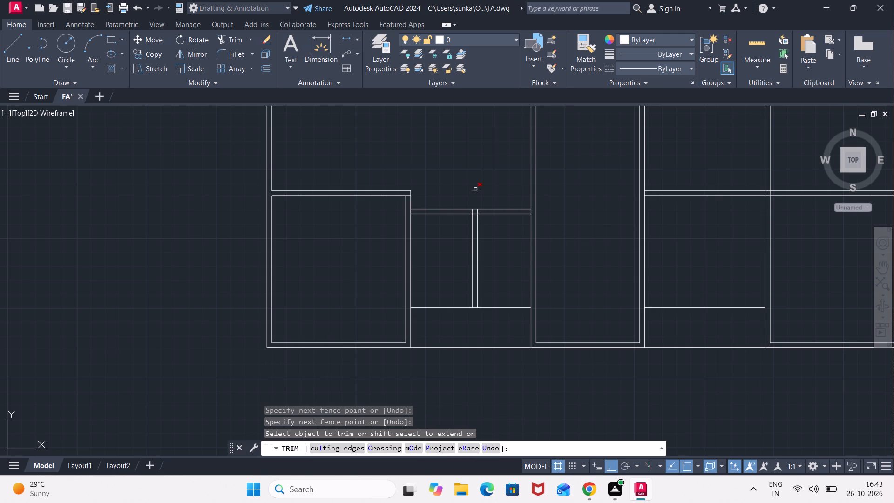
left_click(476, 189)
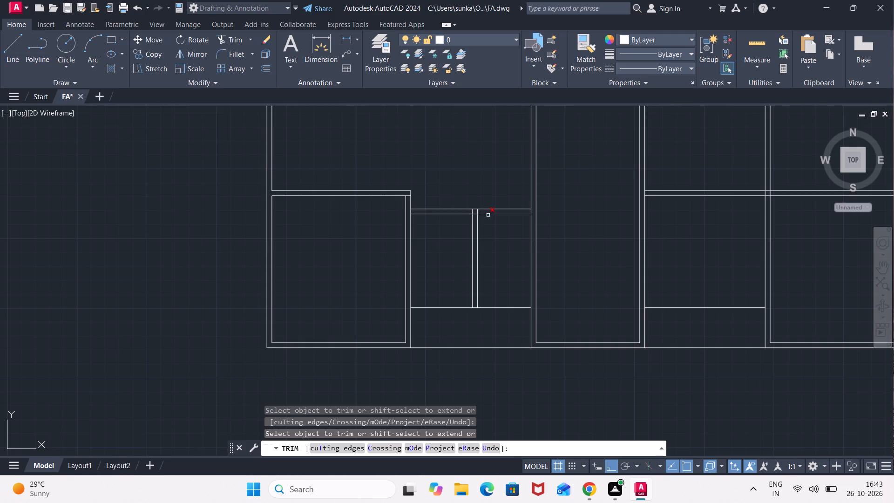
scroll(484, 213, "up", 3)
left_click(467, 205)
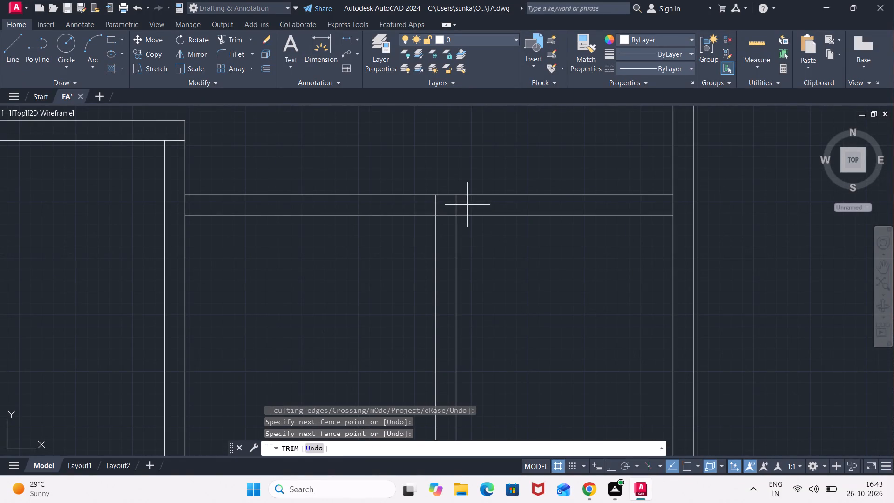
left_click(411, 202)
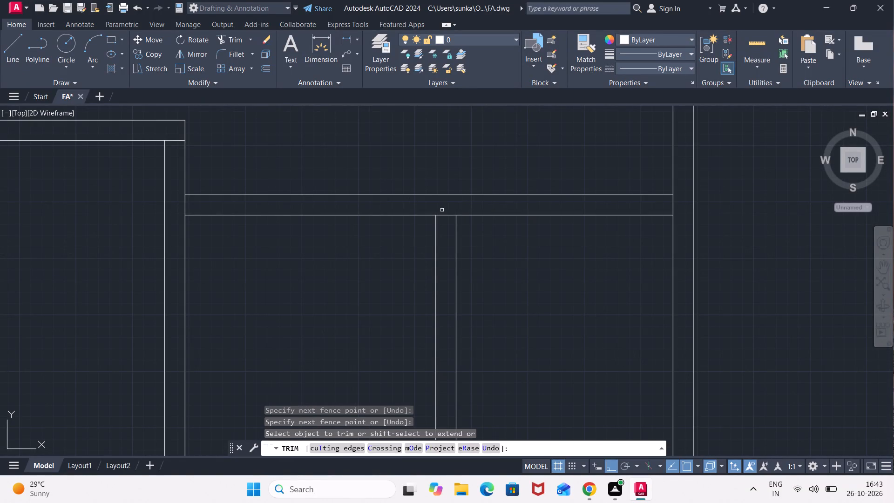
left_click(442, 210)
left_click(442, 220)
scroll(442, 220, "down", 3)
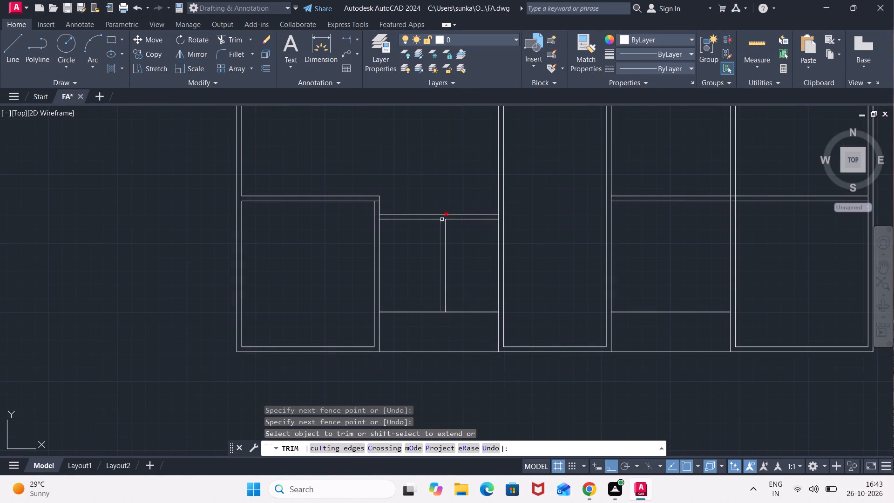
Trim the overlapping wall segments at the southwest room's northeast corner and at the west end of the new east-west partition.
scroll(374, 197, "up", 2)
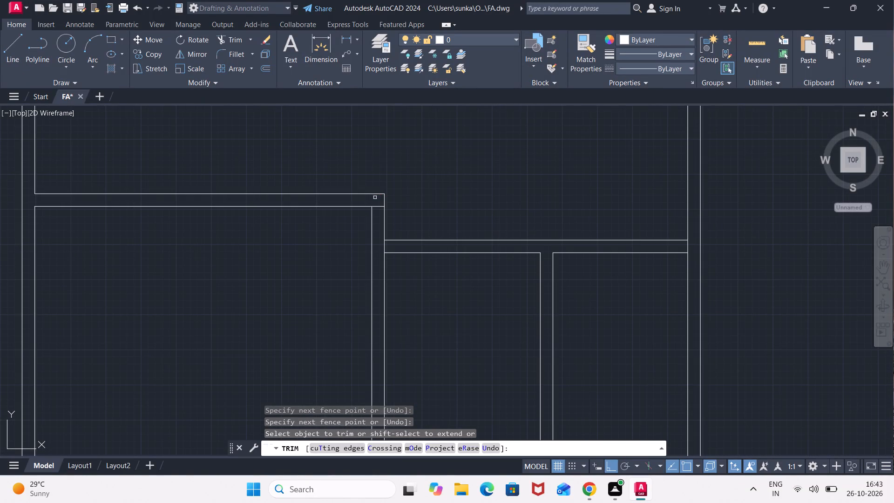
left_click(379, 199)
left_click(379, 211)
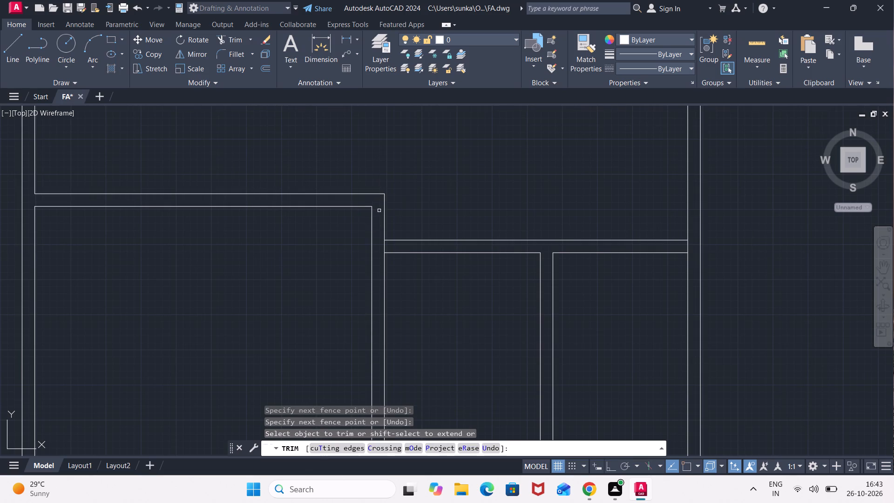
scroll(379, 211, "down", 2)
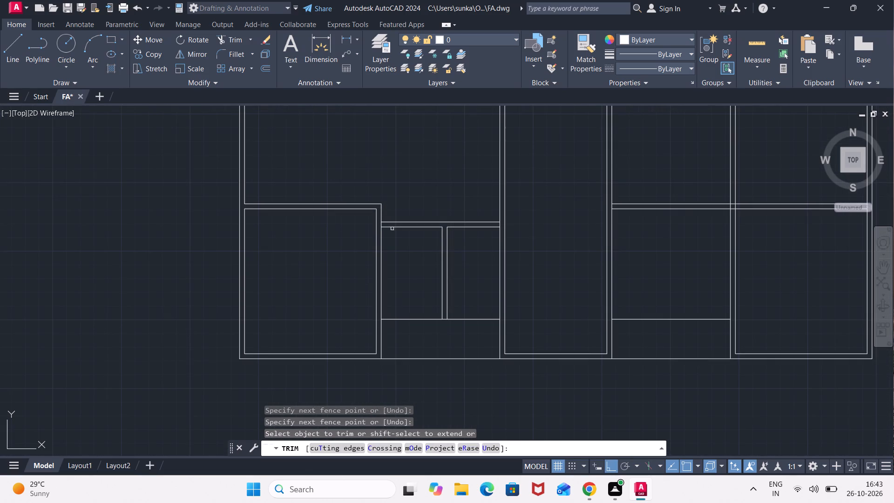
scroll(382, 228, "up", 2)
left_click(381, 220)
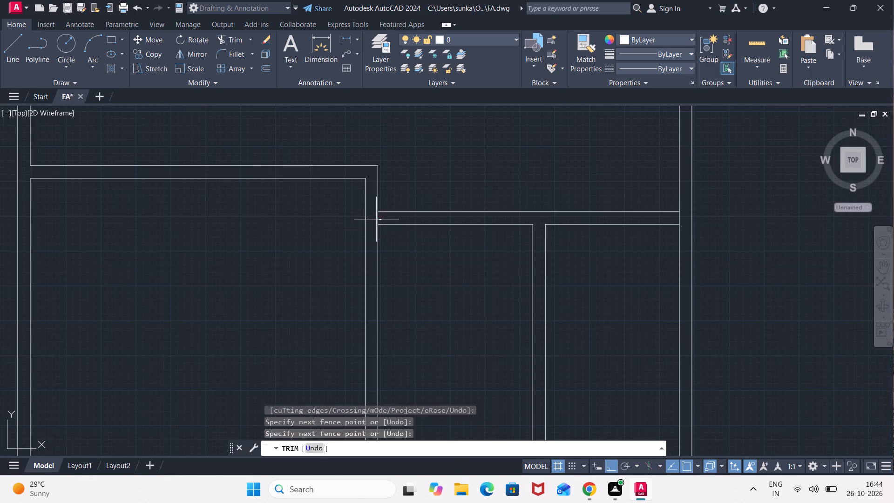
left_click(373, 219)
scroll(376, 223, "down", 2)
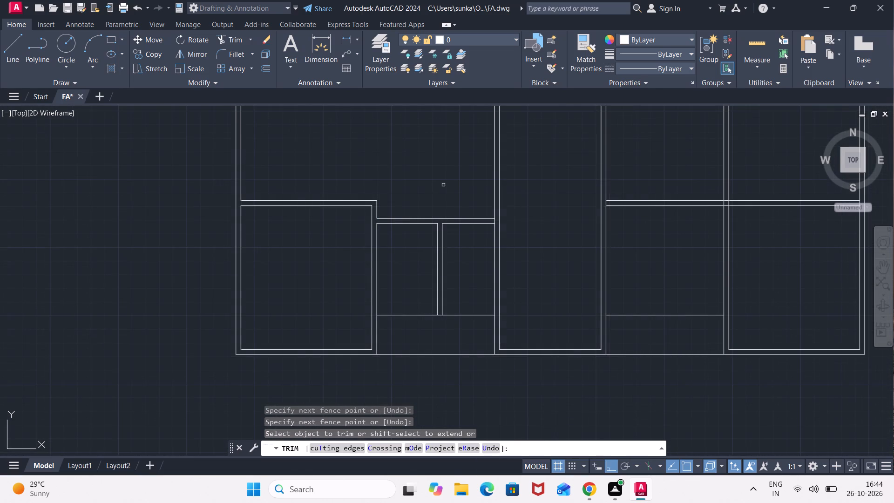
key("Escape")
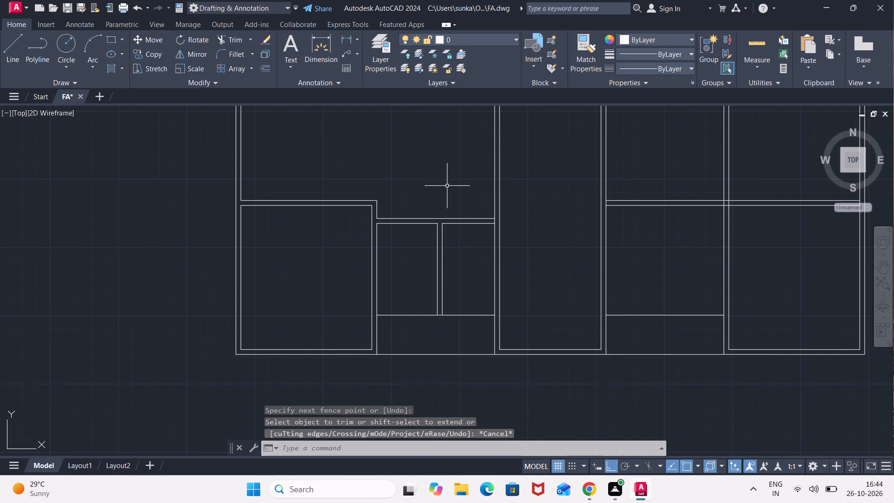
Copy the T-shaped partitions and 3' recess line eastward into the matching recessed room, aligning them with the southeast room's west wall.
left_click(473, 210)
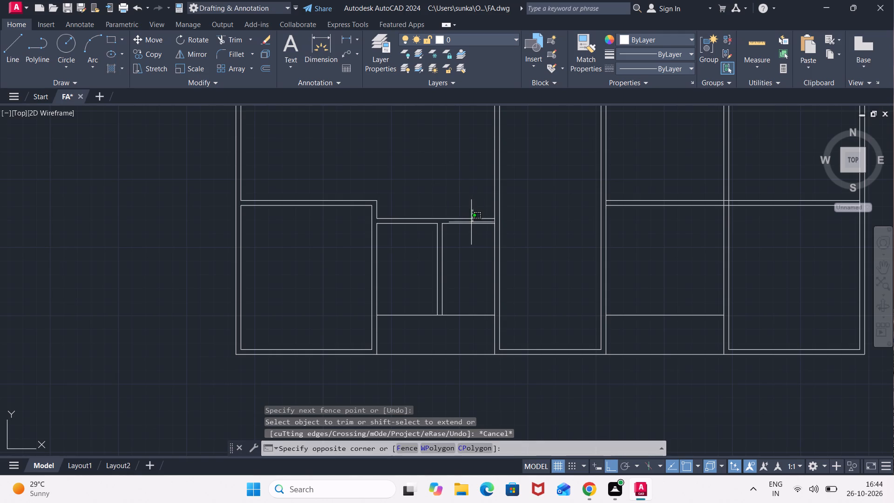
left_click(407, 339)
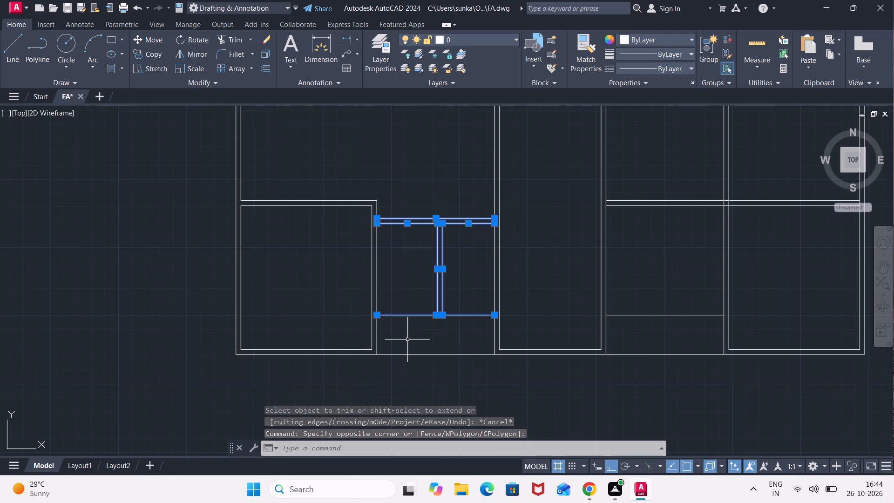
type("CO")
key("Return")
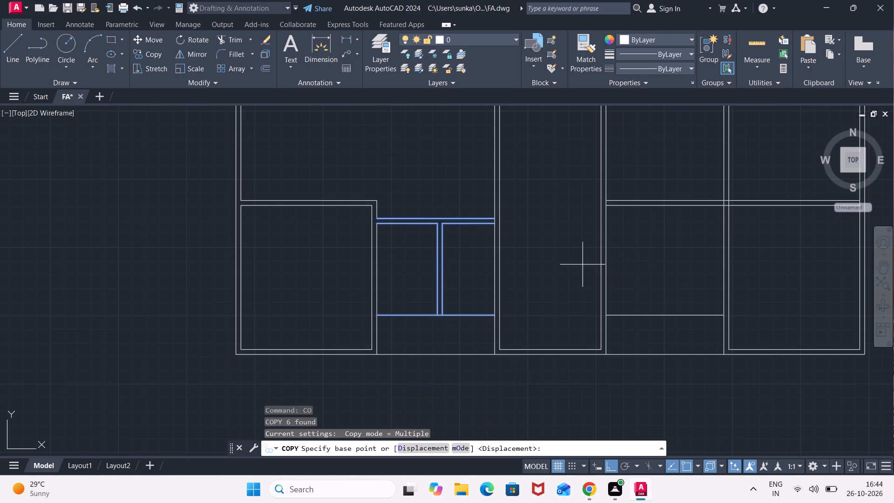
left_click(493, 220)
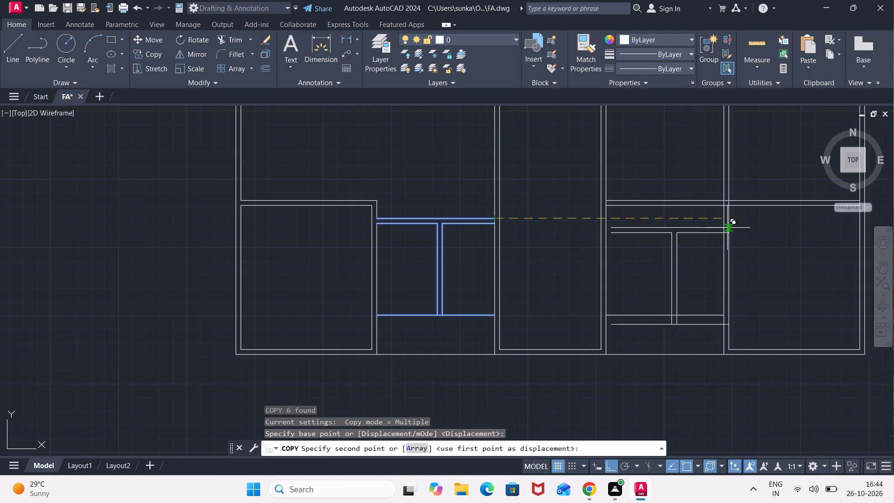
scroll(728, 226, "up", 4)
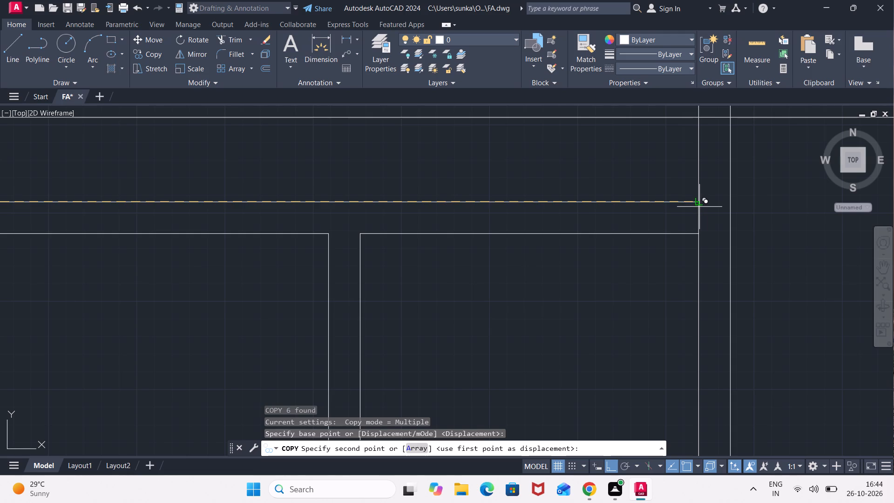
left_click(699, 205)
scroll(703, 217, "down", 5)
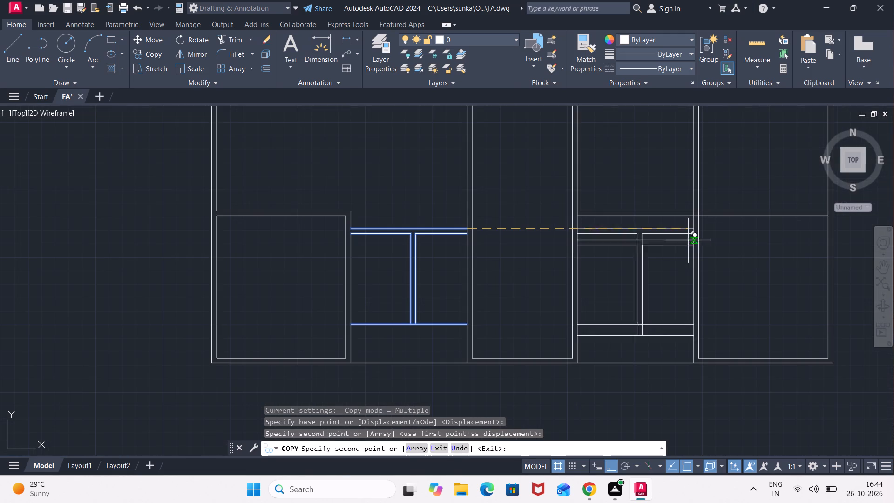
key("Escape")
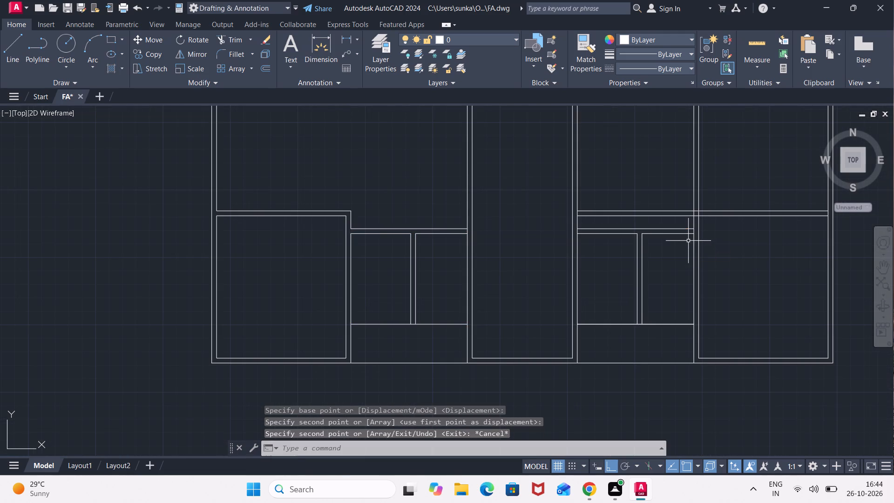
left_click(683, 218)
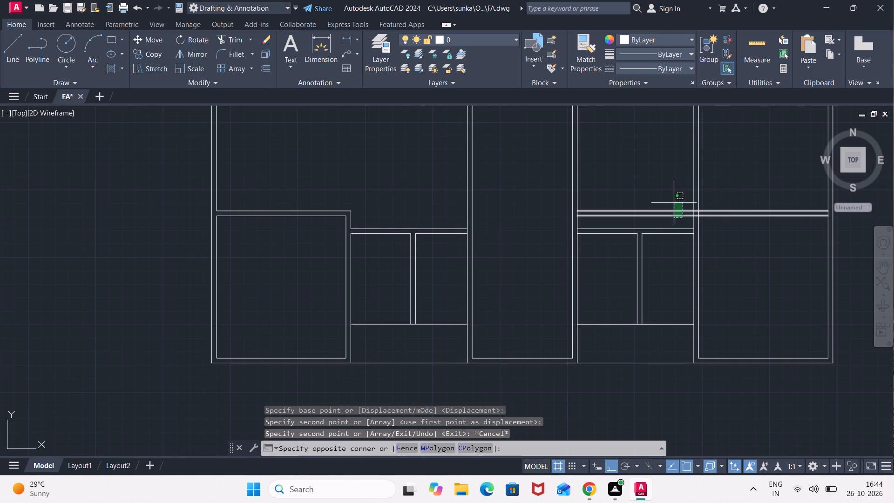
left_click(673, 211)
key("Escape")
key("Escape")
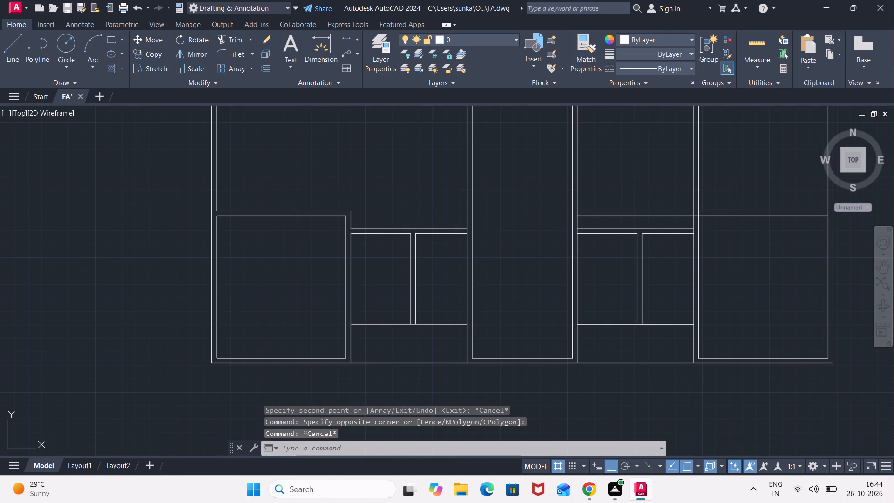
Trim away both old east-west partition lines crossing the room north of the copied partitions, west of the southeast room's wall.
type("TR")
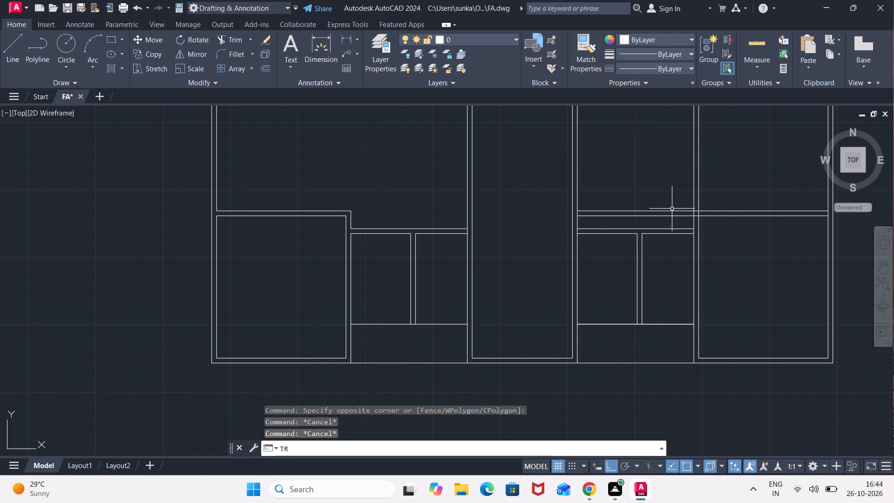
key("Return")
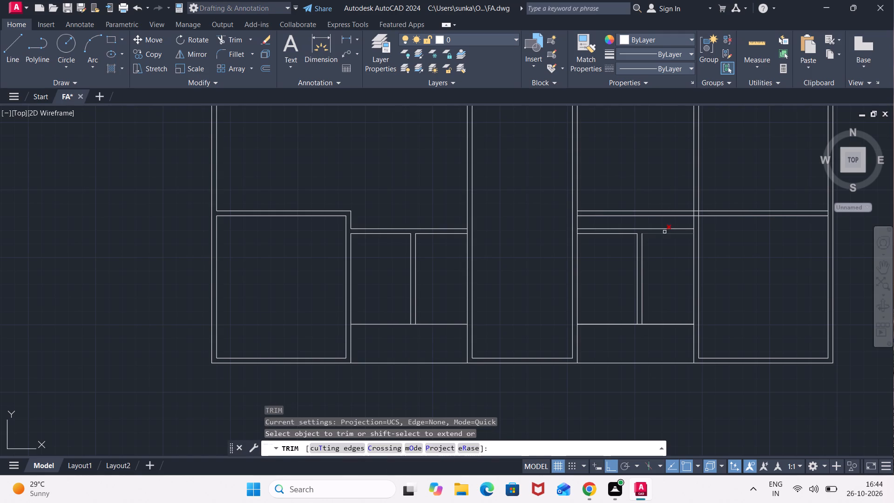
left_click(663, 220)
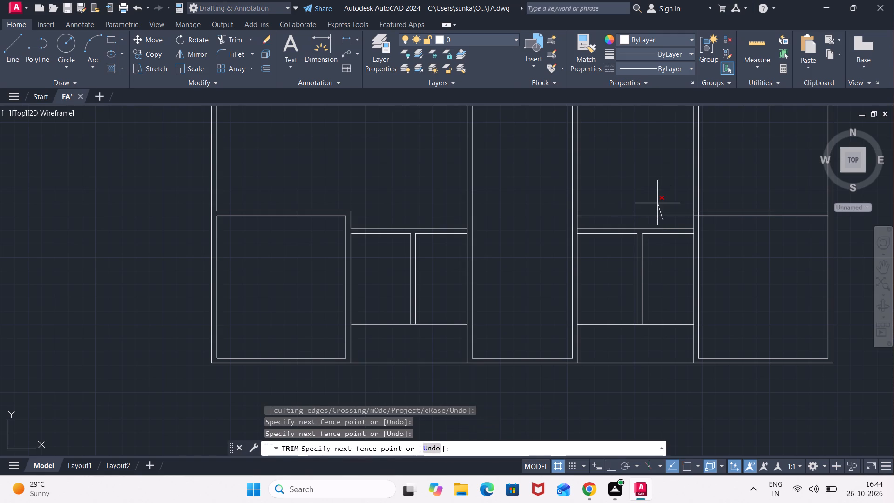
left_click(657, 203)
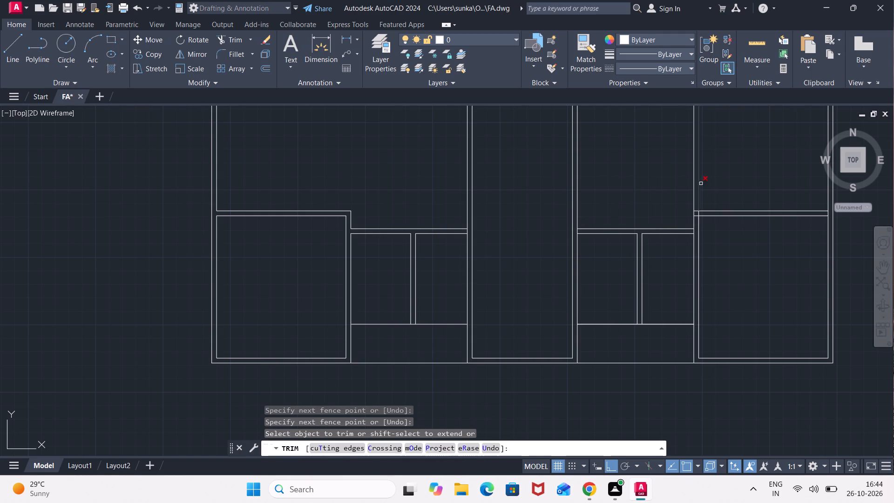
Trim the overlapping wall segments at the southeast room's northwest corner and at both ends of the copied east-west partition to open the junctions.
scroll(700, 181, "down", 1)
middle_click_drag(723, 170, 727, 187)
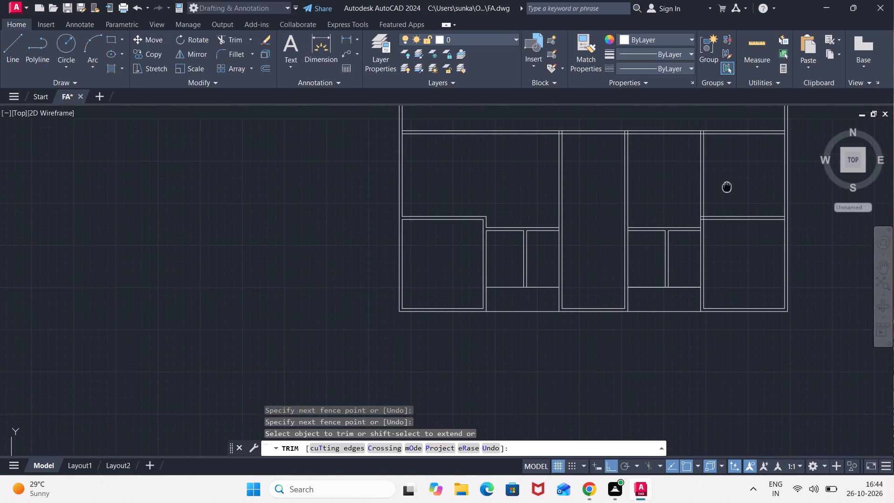
middle_click_drag(727, 187, 727, 187)
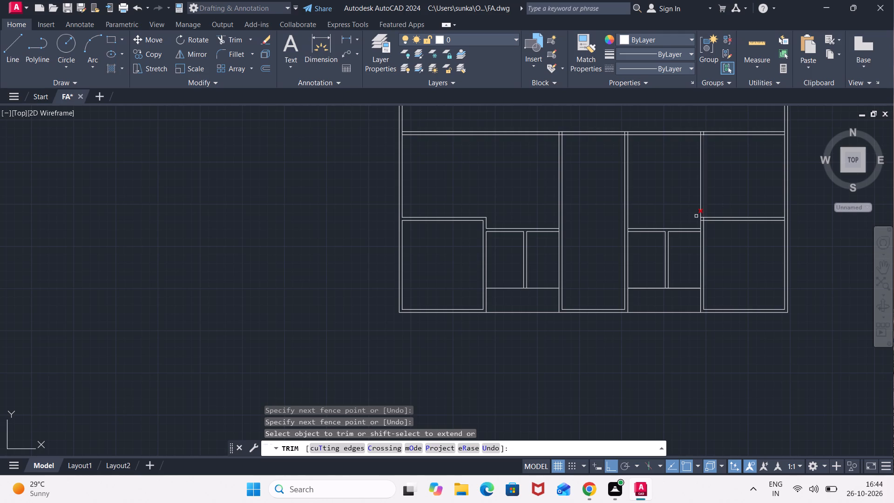
scroll(696, 217, "up", 4)
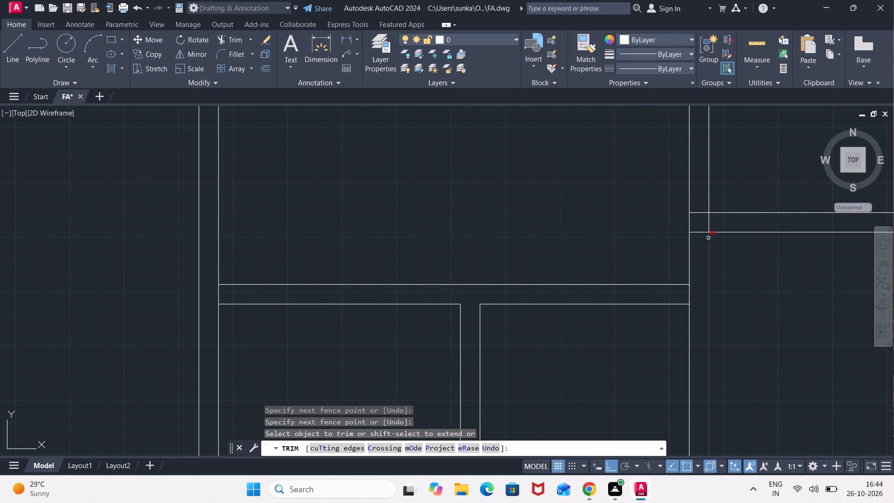
left_click(703, 238)
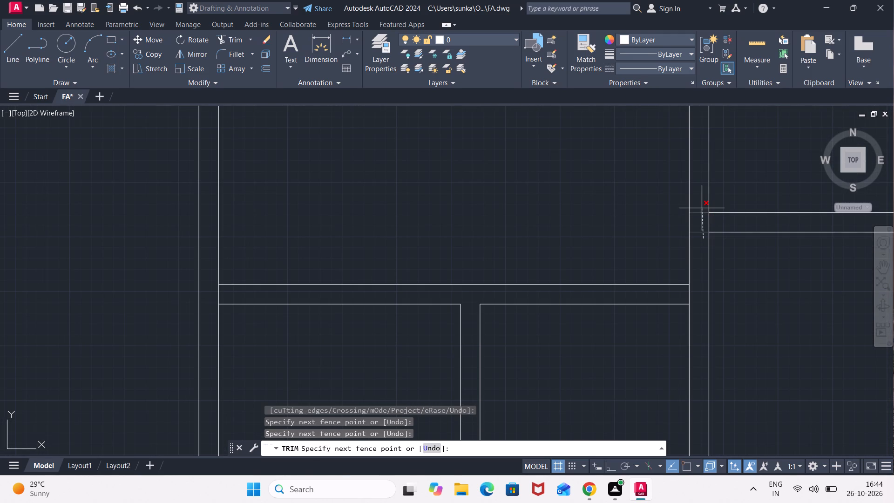
left_click(702, 207)
left_click(712, 225)
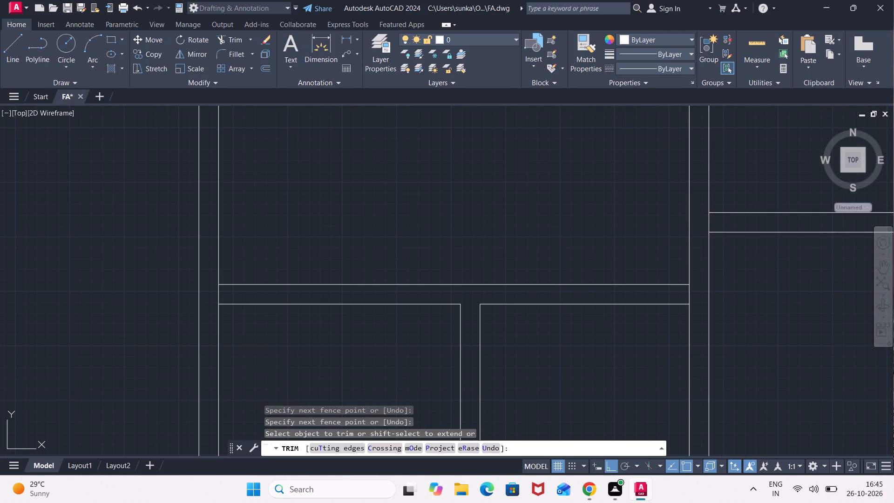
left_click(703, 224)
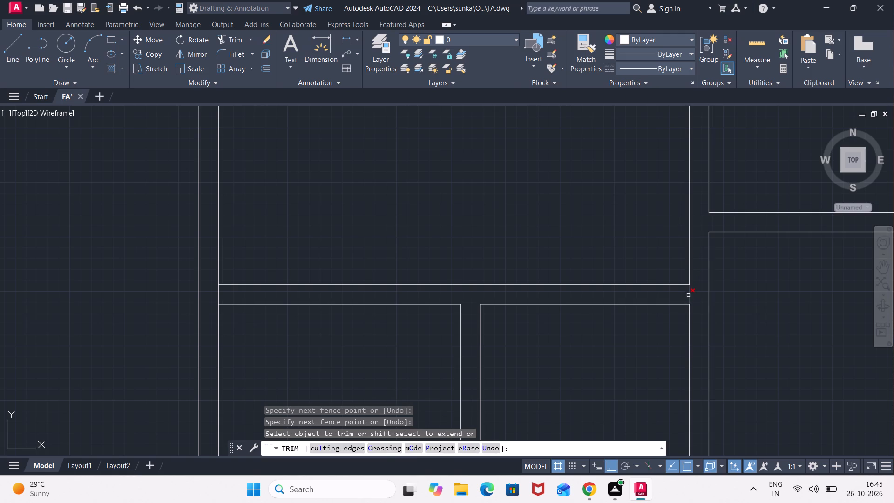
left_click(688, 295)
scroll(587, 293, "down", 2)
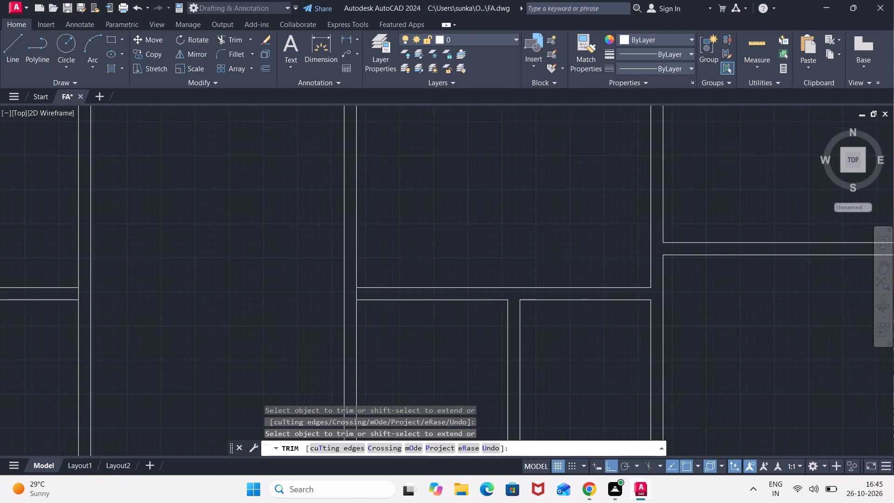
middle_click_drag(586, 293, 789, 261)
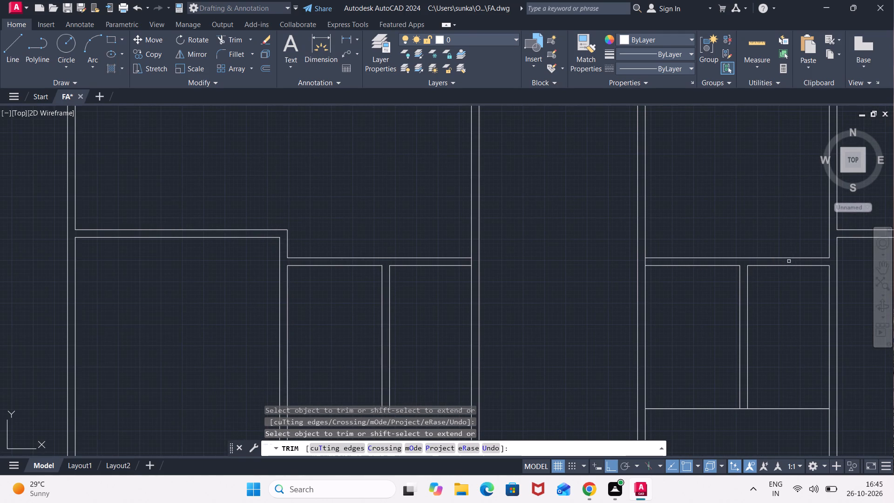
left_click(645, 261)
Trim the wall segment closing the east end of the east-west partition in the western recessed room.
left_click(473, 262)
scroll(475, 271, "down", 1)
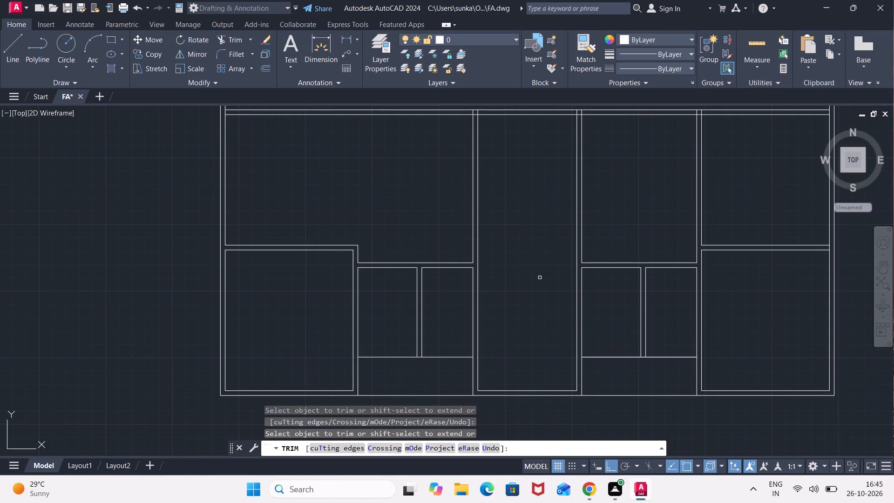
middle_click_drag(558, 269, 569, 309)
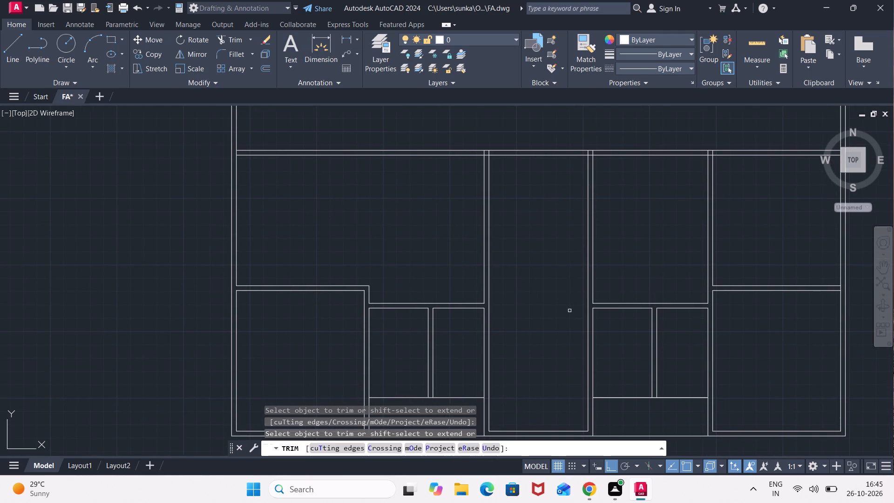
key("Escape")
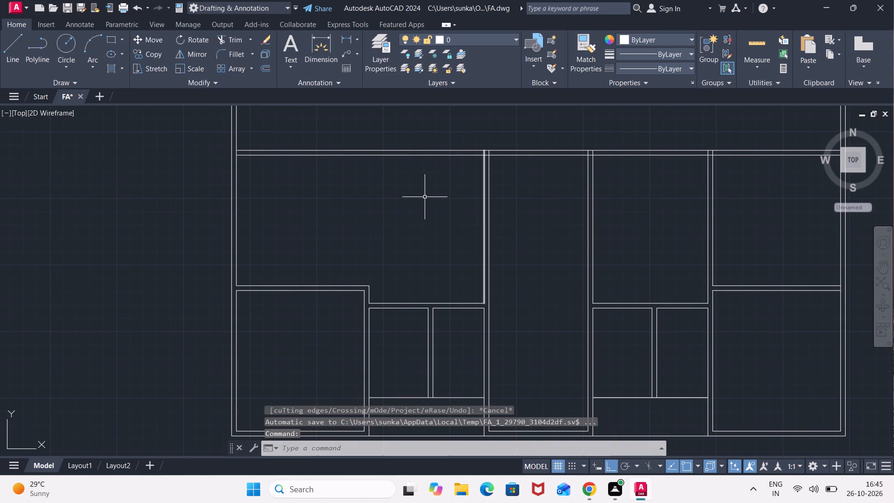
Stretch both lines of the southwest room's east wall north to the south face of the long east-west corridor's southern wall.
left_click(370, 289)
left_click(370, 282)
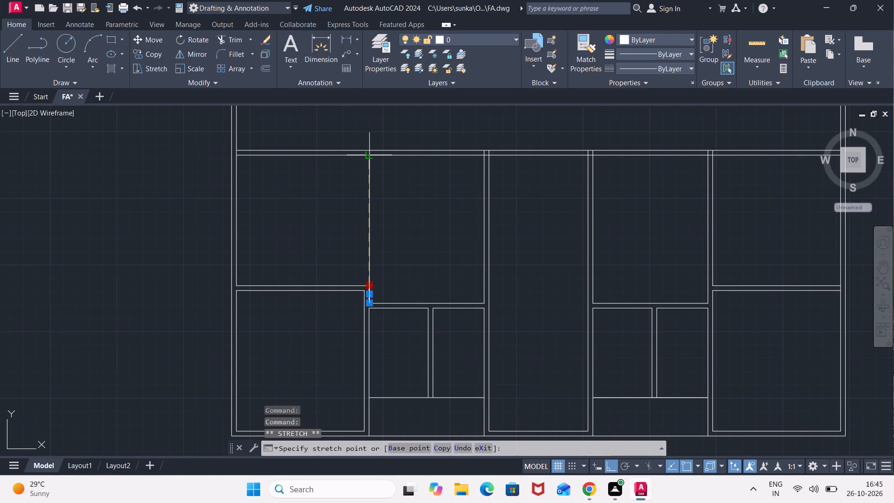
left_click(372, 156)
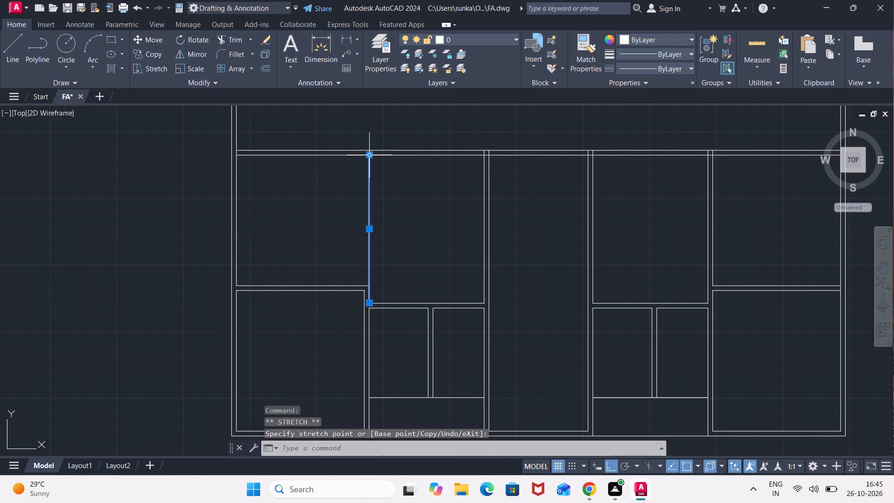
key("Escape")
key("Escape")
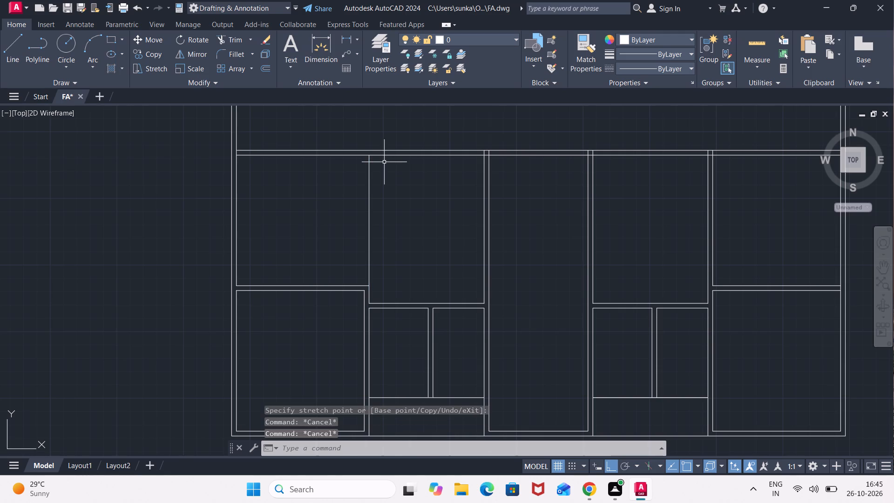
left_click(366, 300)
left_click(365, 290)
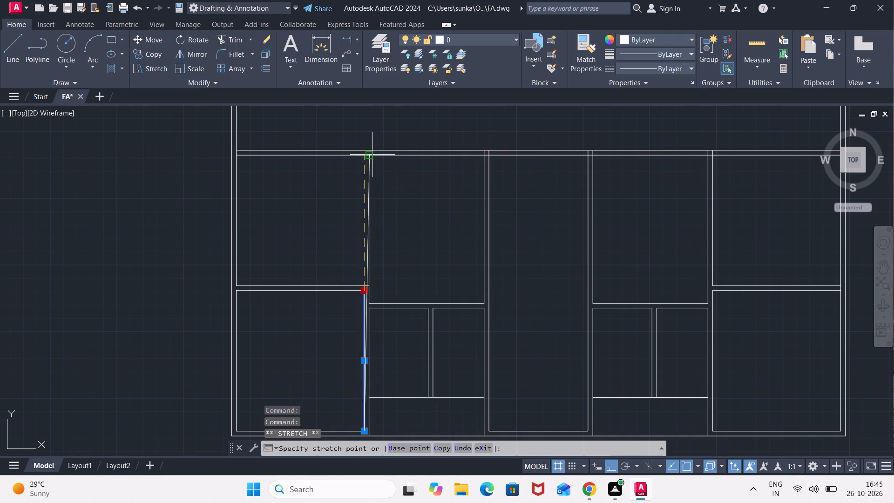
scroll(362, 153, "up", 2)
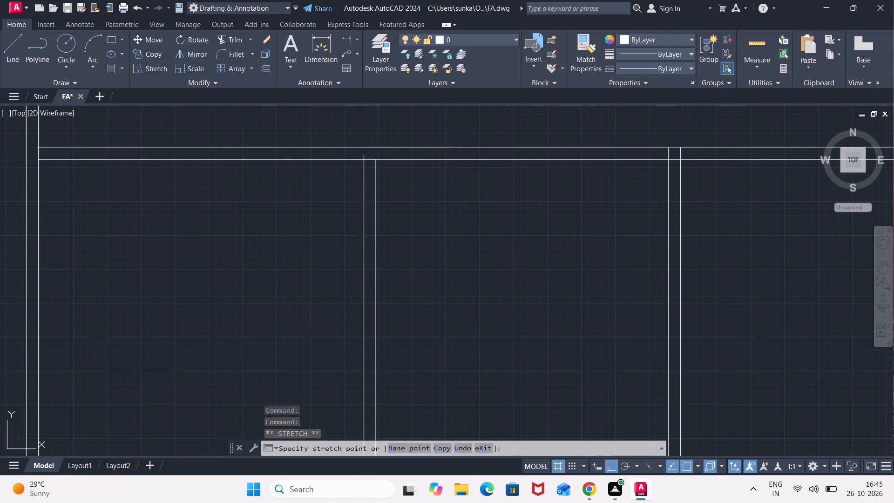
left_click(364, 159)
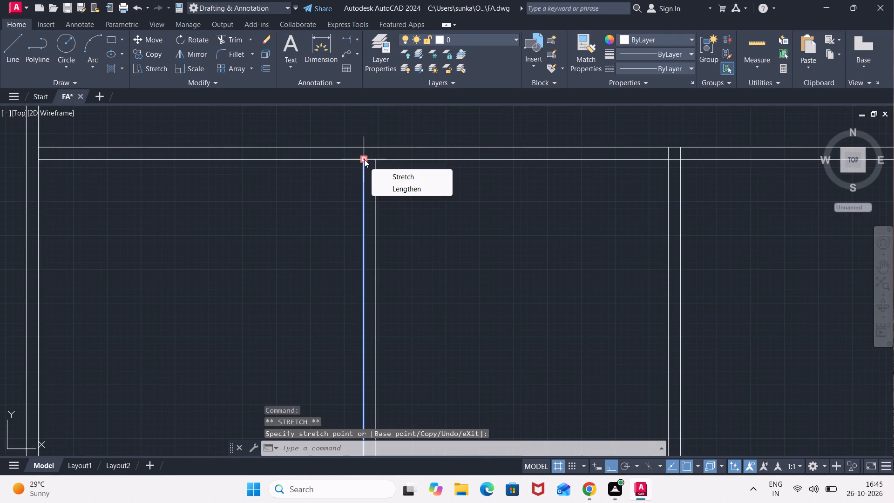
key("Escape")
key("Escape")
key("Escape")
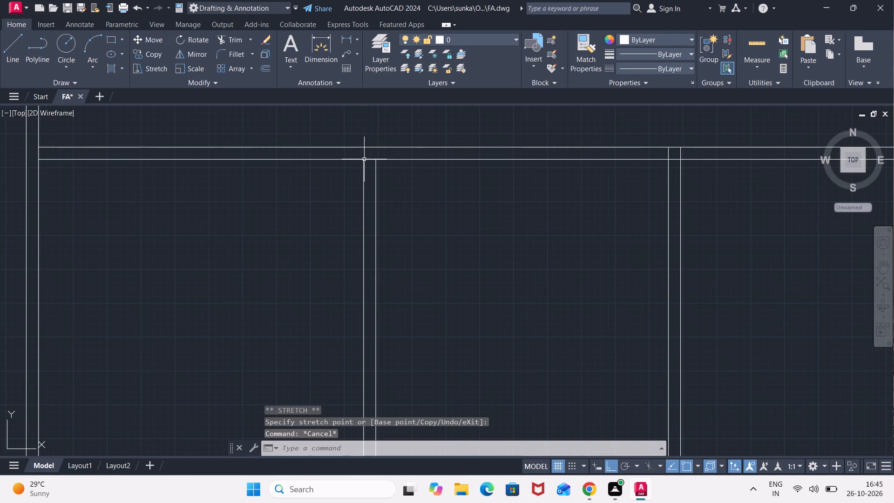
Trim the overlapping segments where the central room's two side walls meet the corridor's southern wall.
scroll(402, 180, "down", 2)
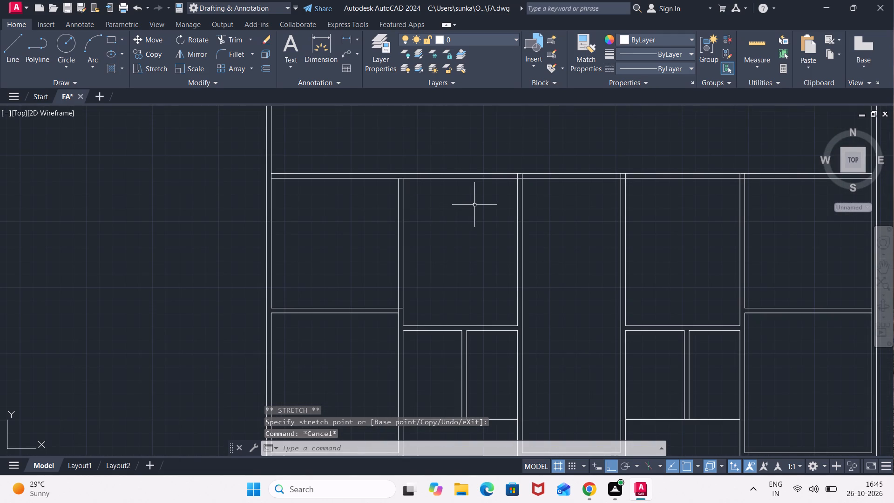
type("TR")
key("Return")
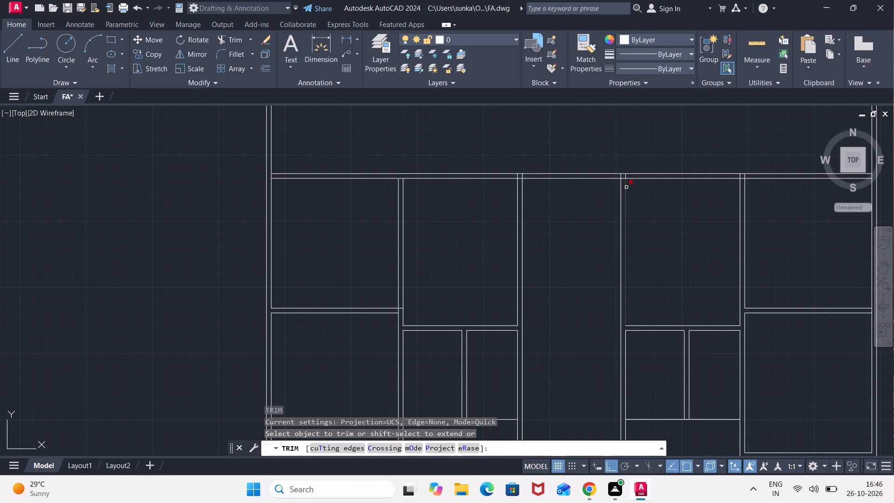
scroll(626, 187, "up", 2)
left_click(630, 159)
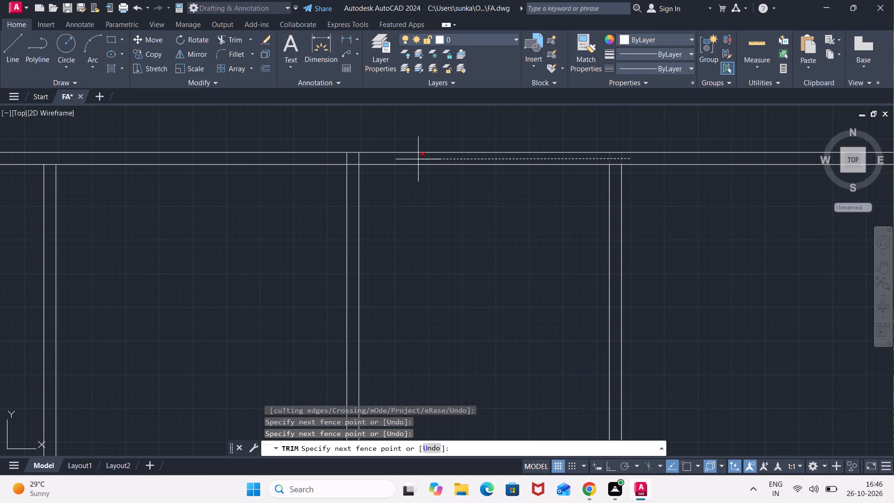
left_click(338, 159)
left_click(349, 163)
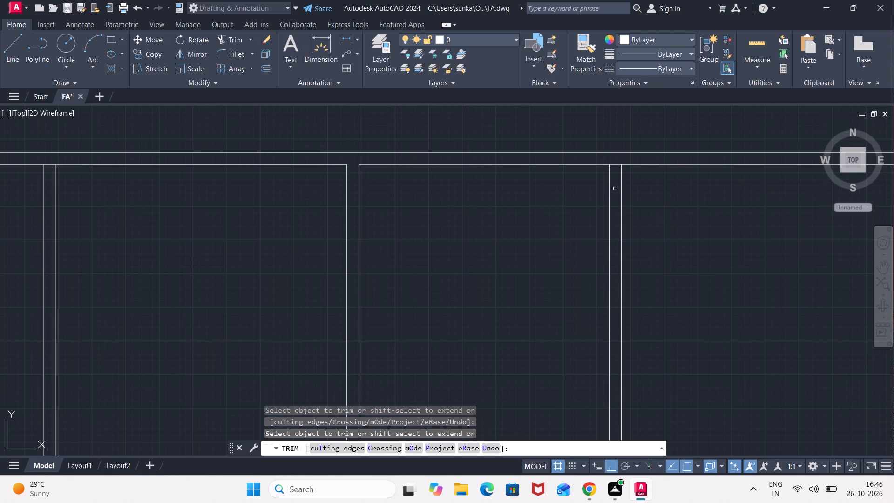
left_click(615, 169)
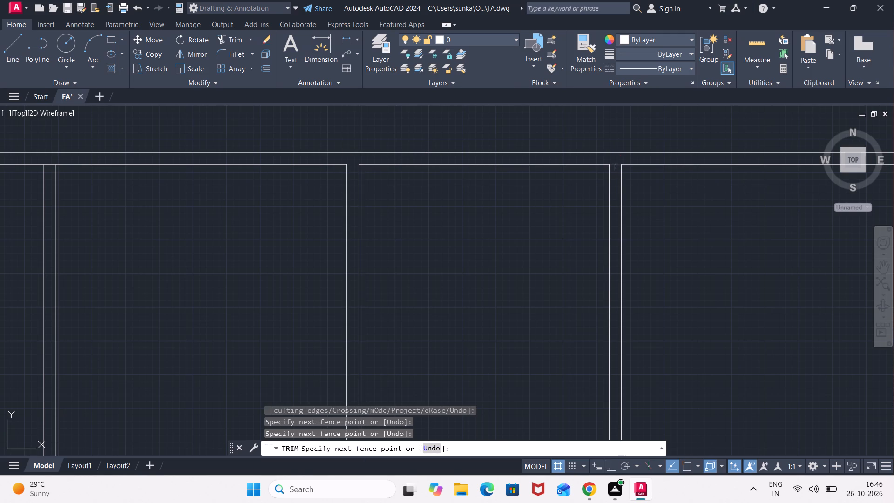
left_click(615, 162)
Trim the overlapping segments where the southwest room's north wall meets the extended north-south wall.
scroll(618, 169, "down", 2)
middle_click_drag(677, 187, 445, 190)
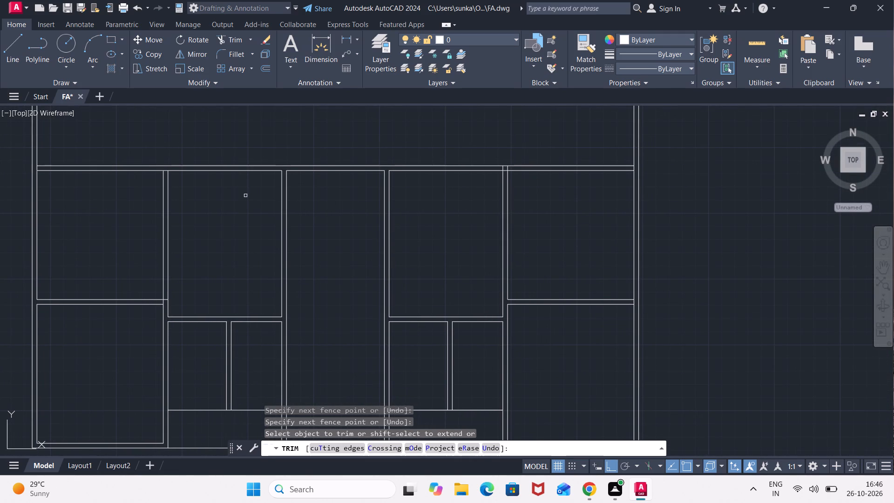
middle_click_drag(242, 195, 576, 236)
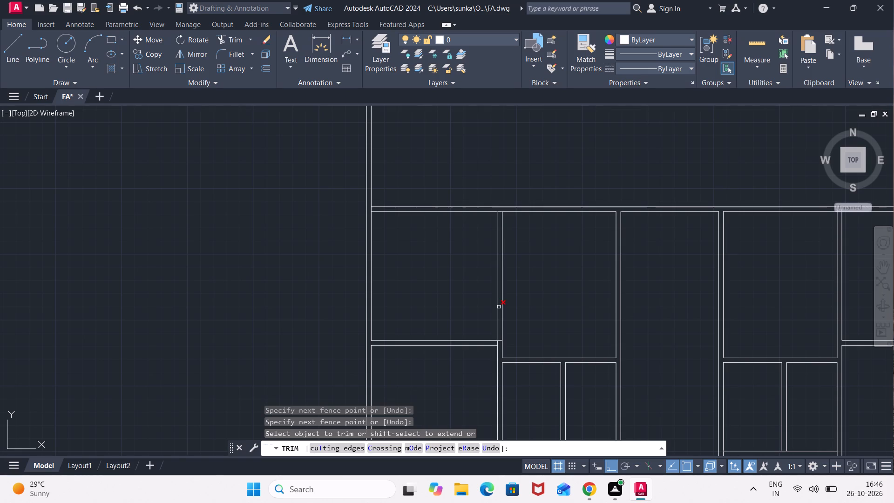
scroll(495, 359, "up", 2)
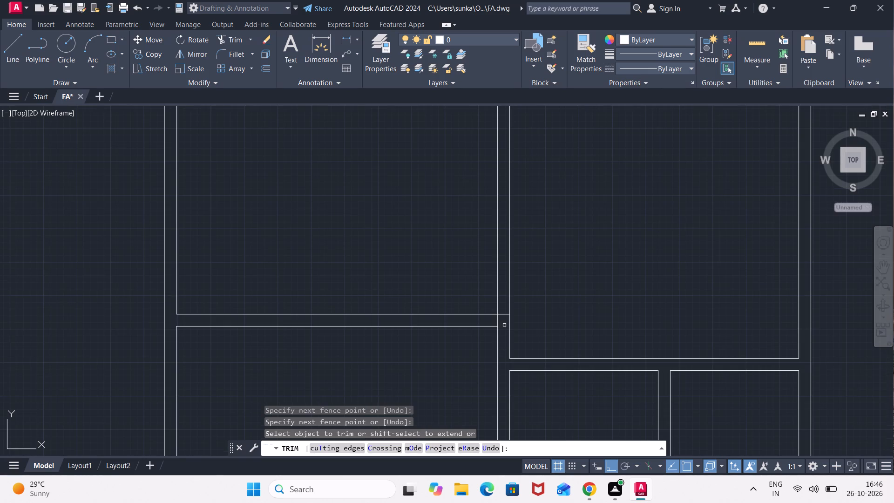
left_click(505, 319)
left_click(506, 306)
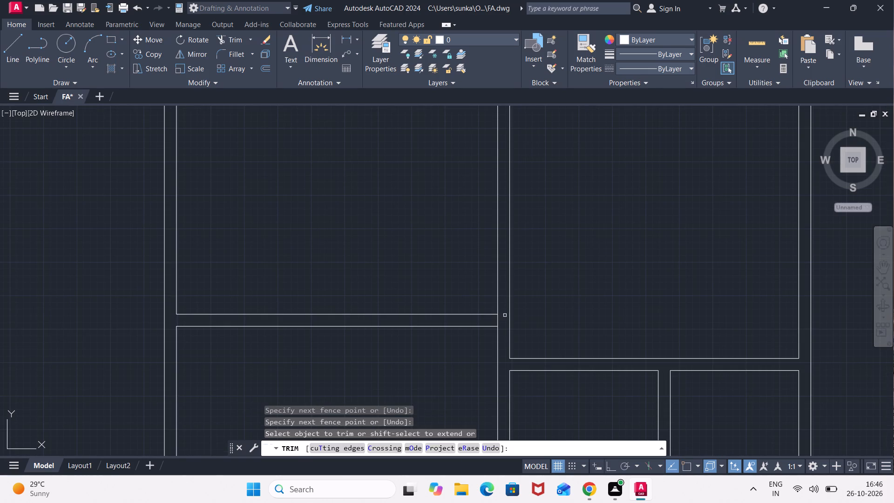
left_click(502, 319)
left_click(495, 319)
Trim the corridor's southern wall open where it meets the extended north-south wall and the west exterior wall.
scroll(539, 320, "down", 2)
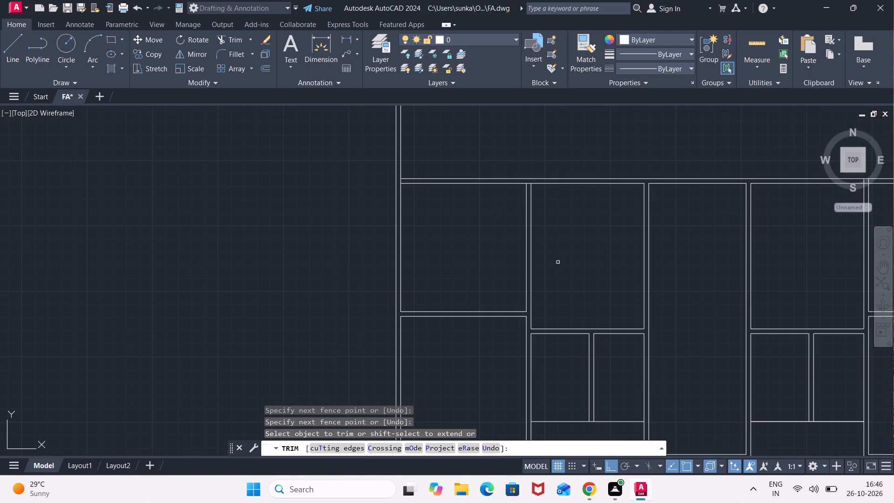
middle_click_drag(559, 258, 581, 347)
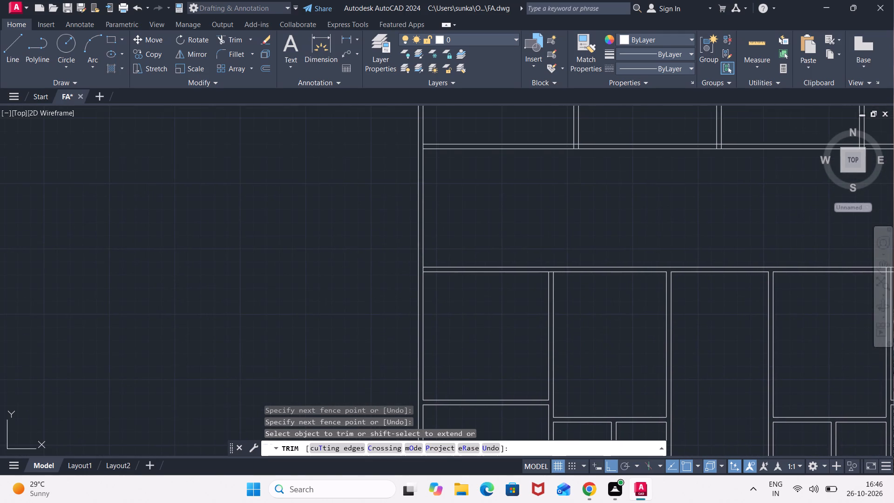
scroll(573, 293, "up", 2)
left_click(516, 239)
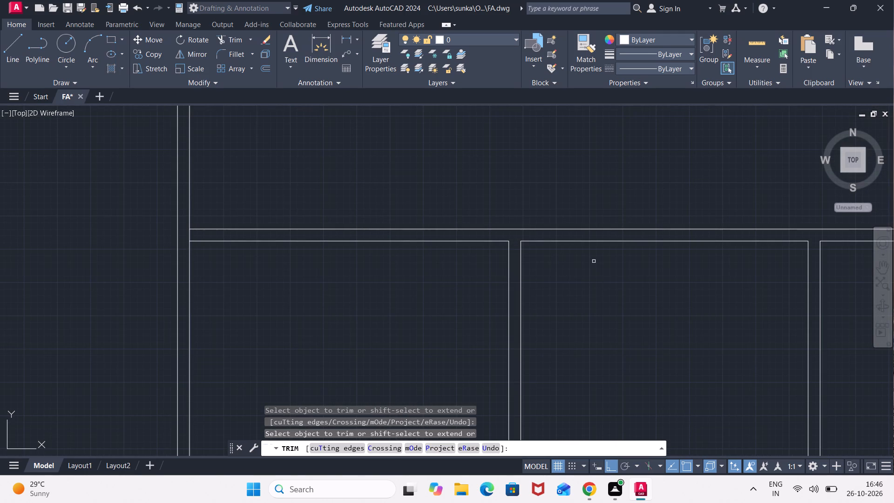
left_click(196, 237)
left_click(185, 238)
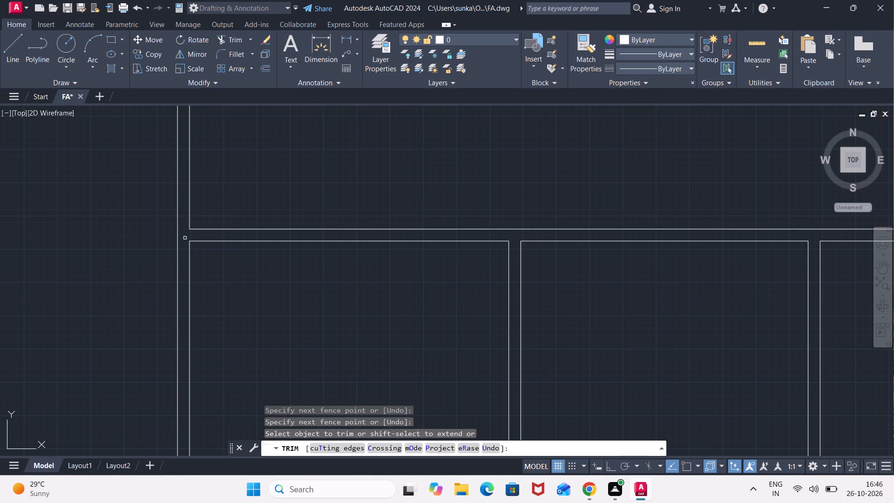
Trim the overlapping segments where the corridor's southern wall meets the east exterior wall and the eastern rooms' west wall.
scroll(406, 249, "down", 2)
scroll(564, 247, "down", 1)
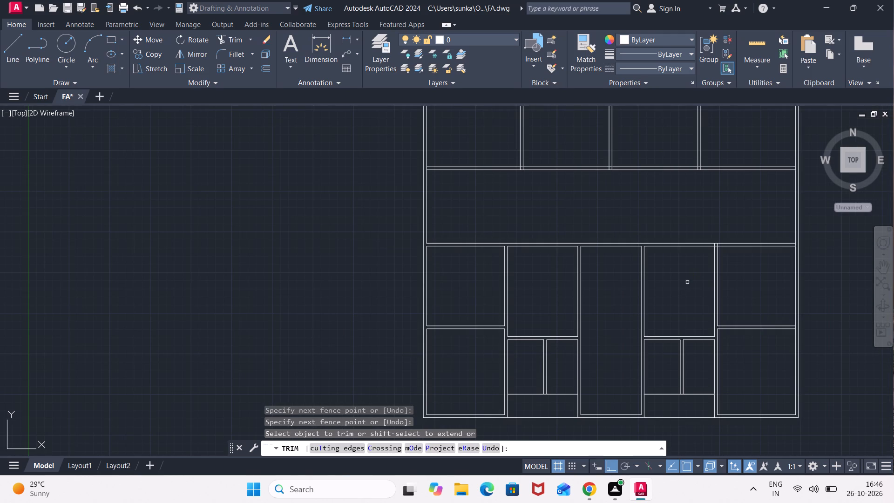
middle_click_drag(687, 282, 595, 234)
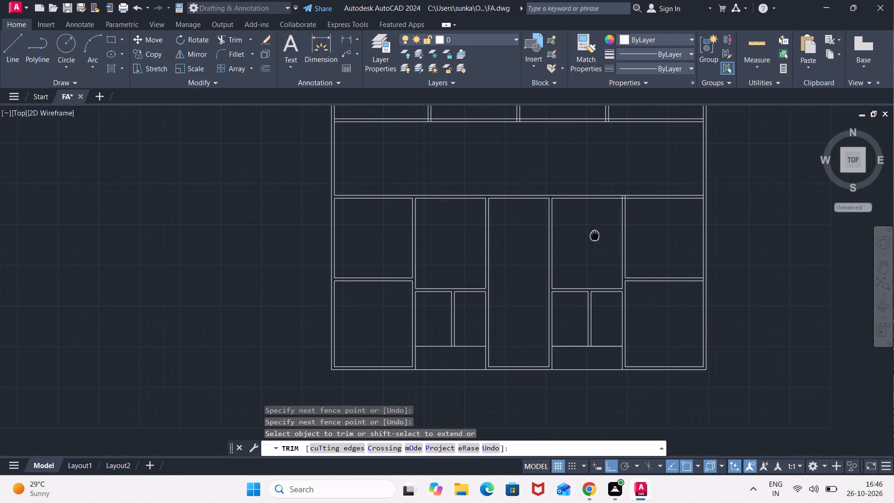
scroll(714, 207, "up", 2)
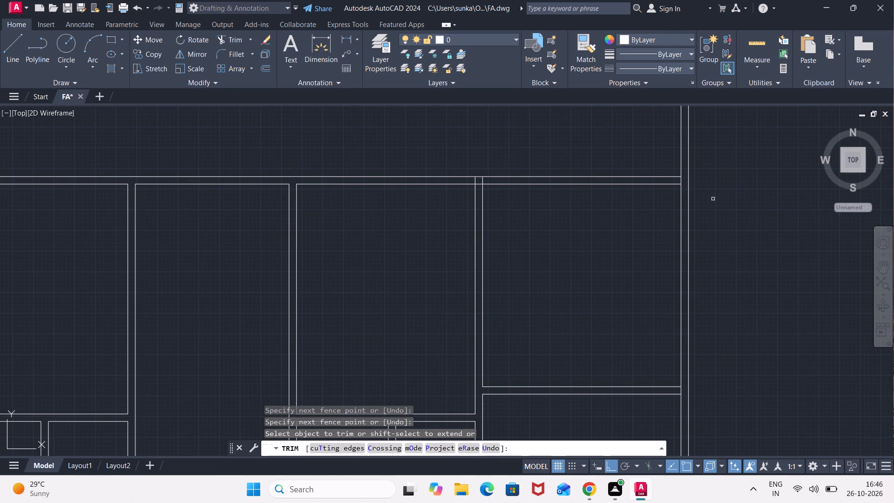
scroll(689, 181, "up", 1)
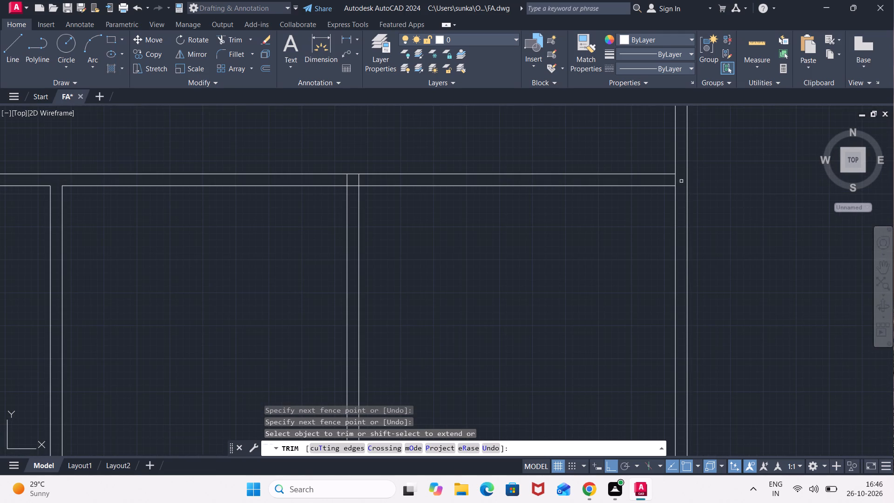
left_click(681, 181)
left_click(650, 180)
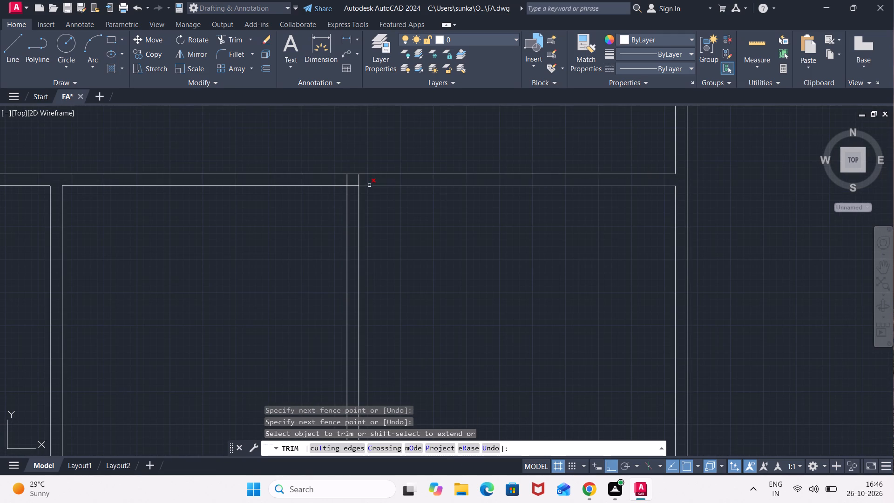
left_click(367, 181)
left_click(339, 181)
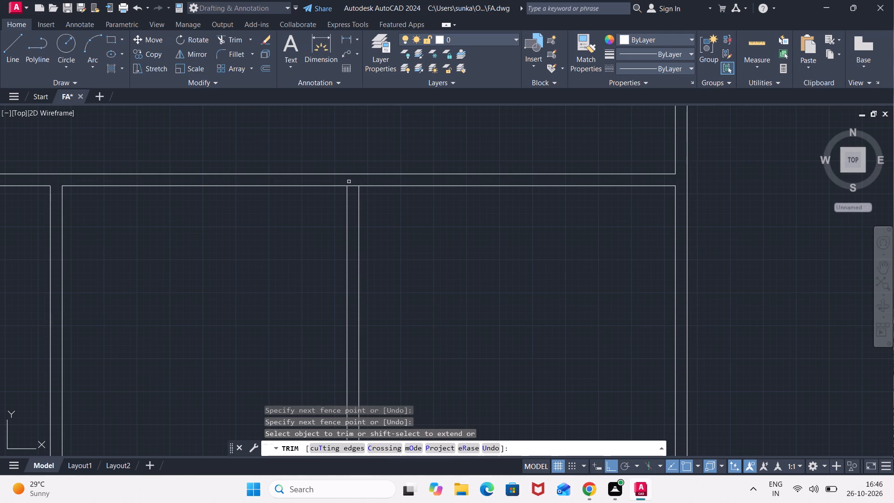
left_click(351, 180)
left_click(351, 191)
scroll(413, 206, "down", 3)
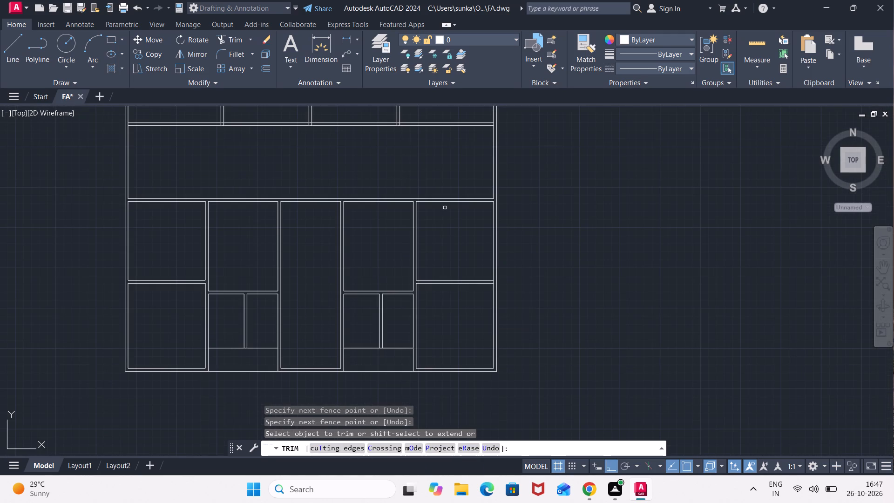
middle_click_drag(452, 173, 508, 231)
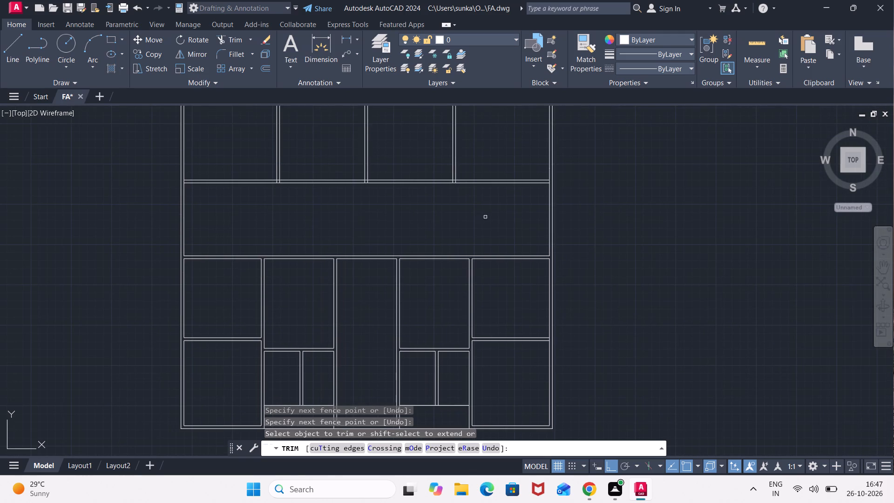
Trim the east exterior wall's inner line open where the corridor's northern wall meets it.
scroll(479, 213, "down", 1)
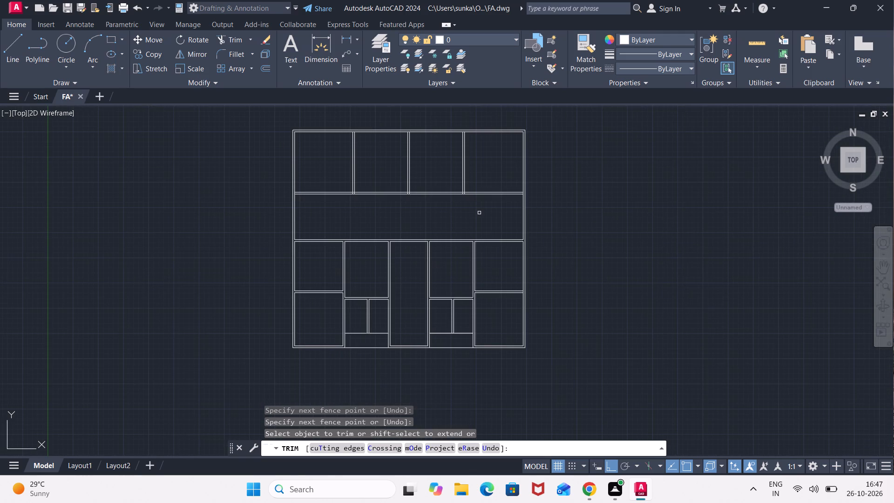
scroll(479, 212, "up", 2)
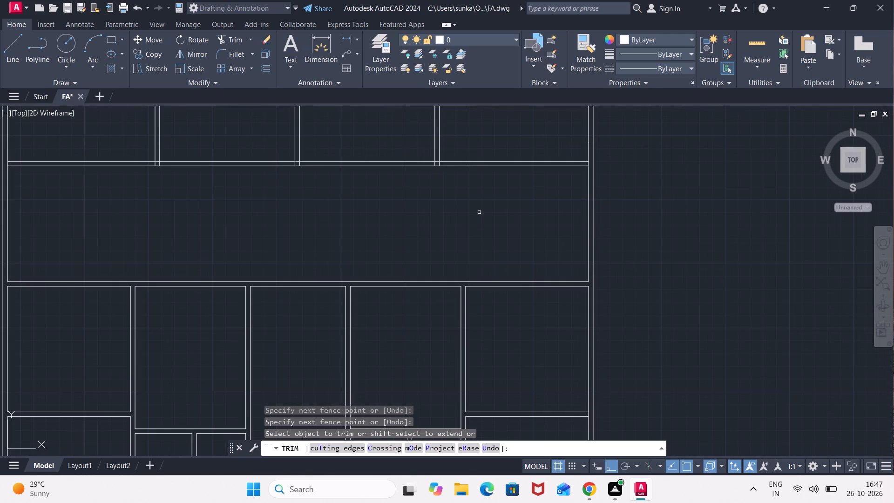
key("Escape")
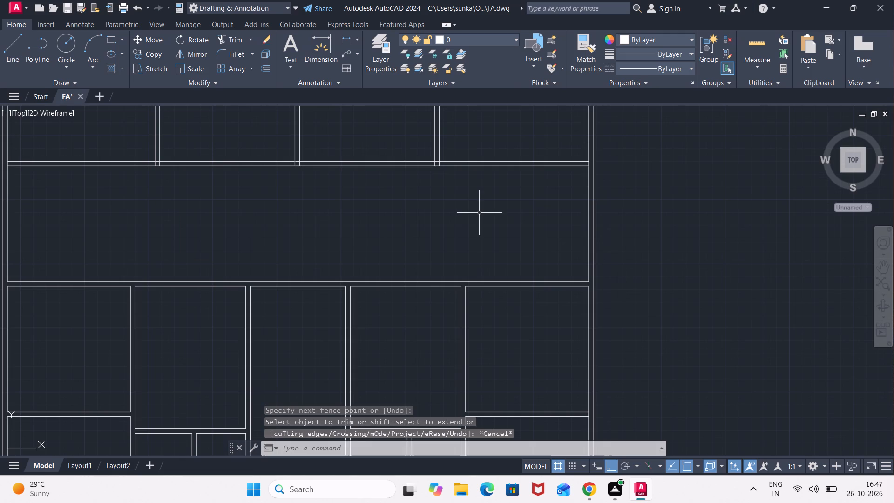
type("TR")
key("Return")
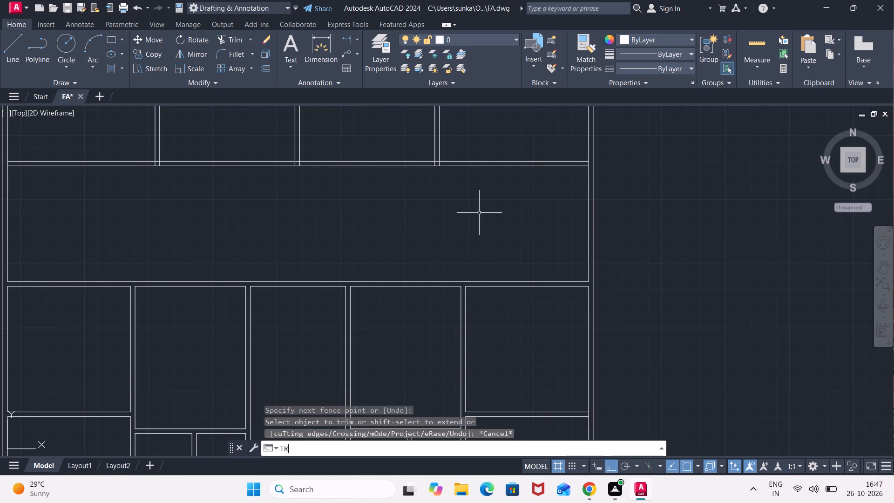
scroll(602, 145, "up", 2)
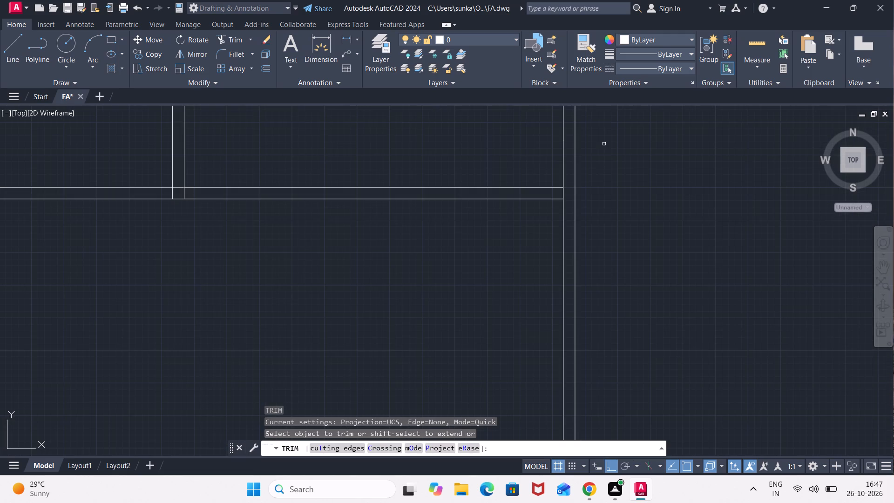
scroll(587, 174, "down", 1)
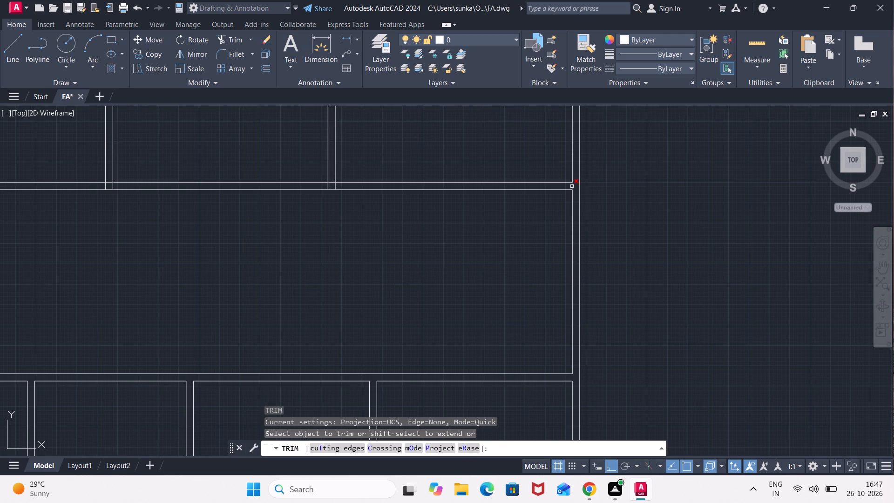
left_click(571, 186)
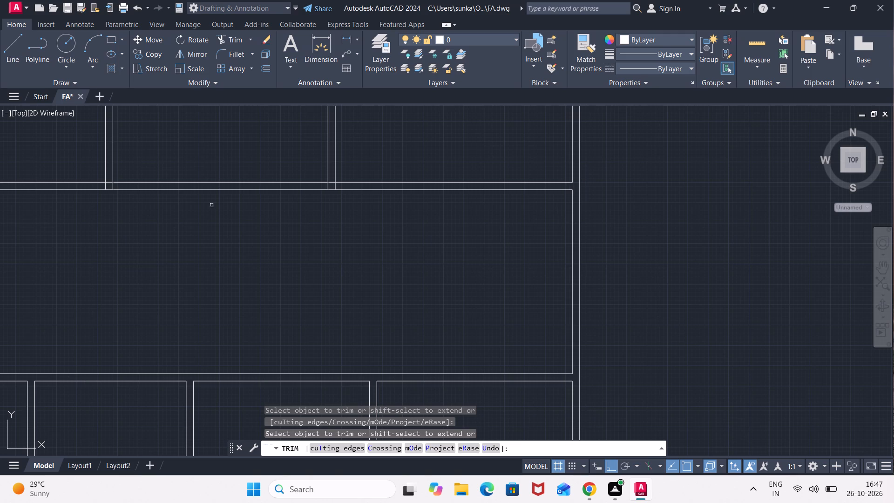
Trim the overlapping segments where the easternmost partition of the northern rooms meets the corridor's northern wall.
scroll(229, 200, "down", 1)
middle_click_drag(232, 200, 443, 247)
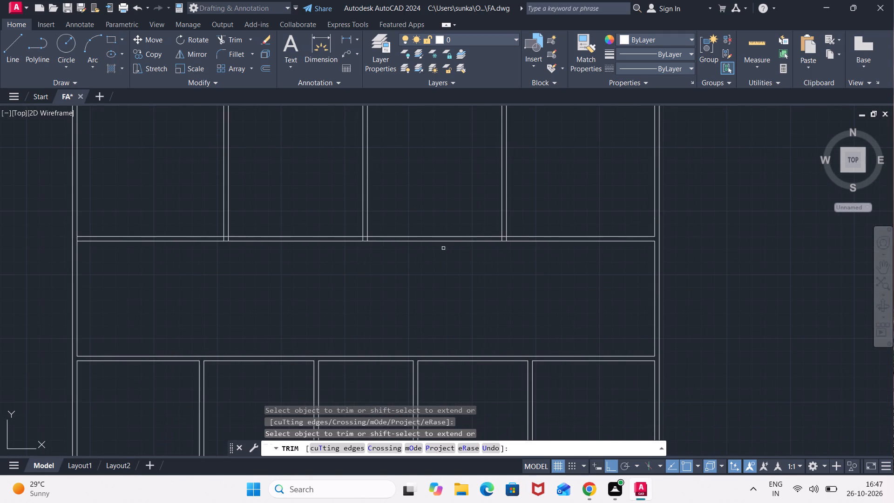
scroll(506, 237, "up", 4)
left_click(506, 240)
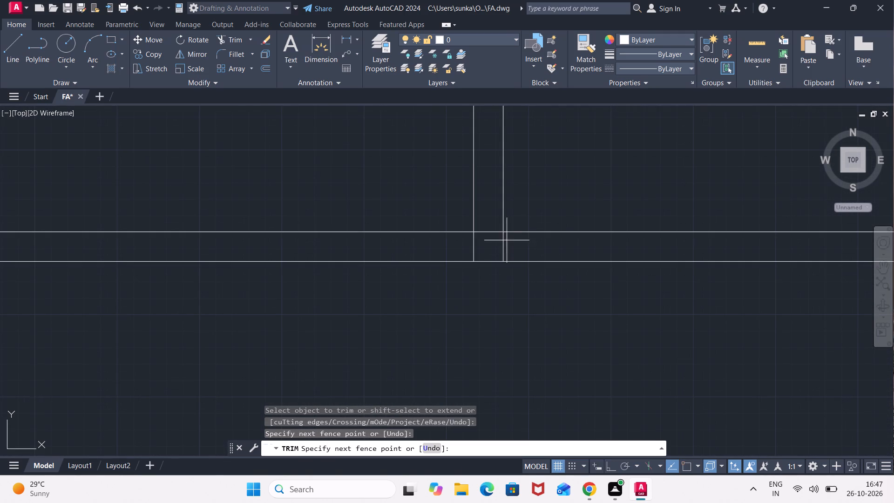
left_click(467, 242)
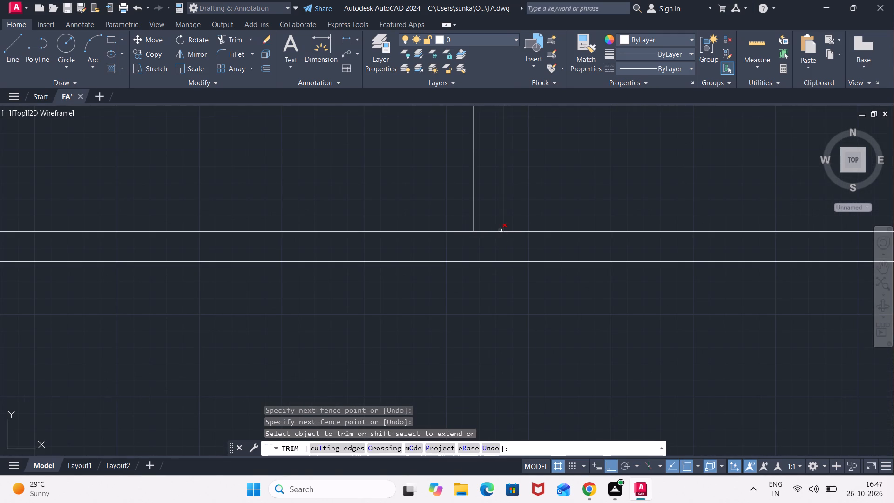
left_click(494, 229)
left_click(490, 239)
Trim the overlapping segments where the middle partition of the northern rooms meets the corridor's northern wall.
scroll(472, 241, "down", 3)
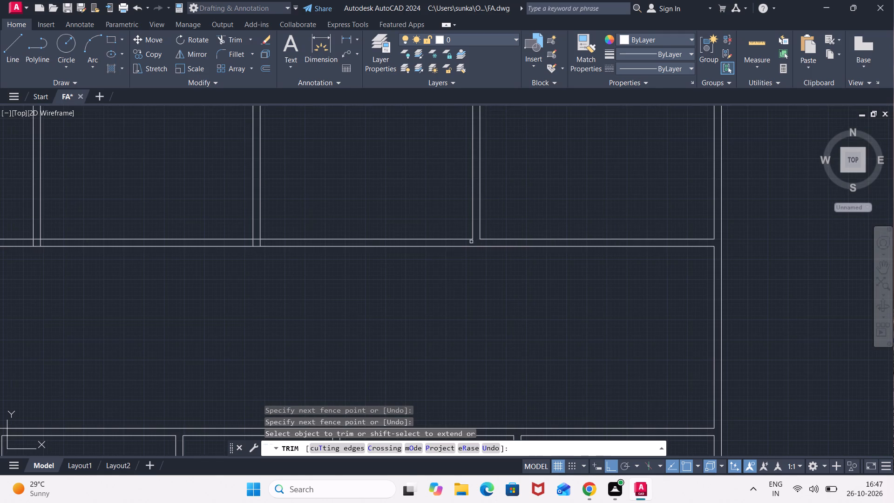
middle_click_drag(315, 266, 521, 294)
scroll(482, 273, "up", 2)
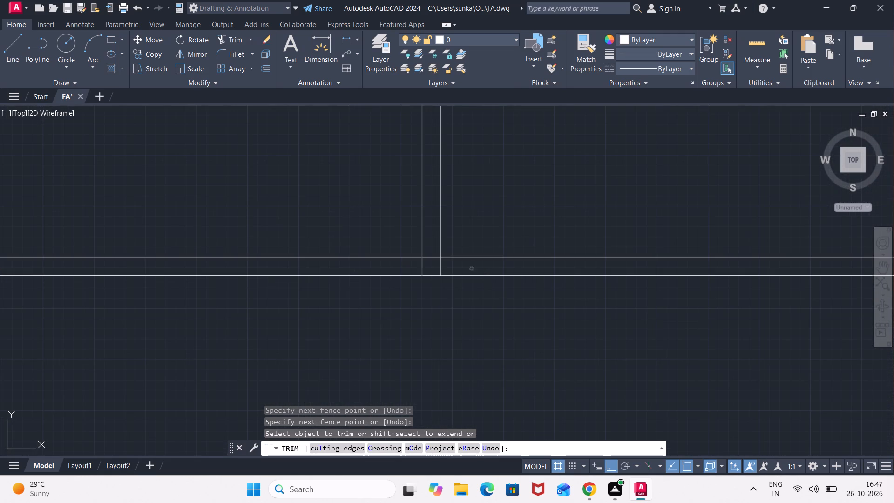
left_click(449, 265)
left_click(406, 262)
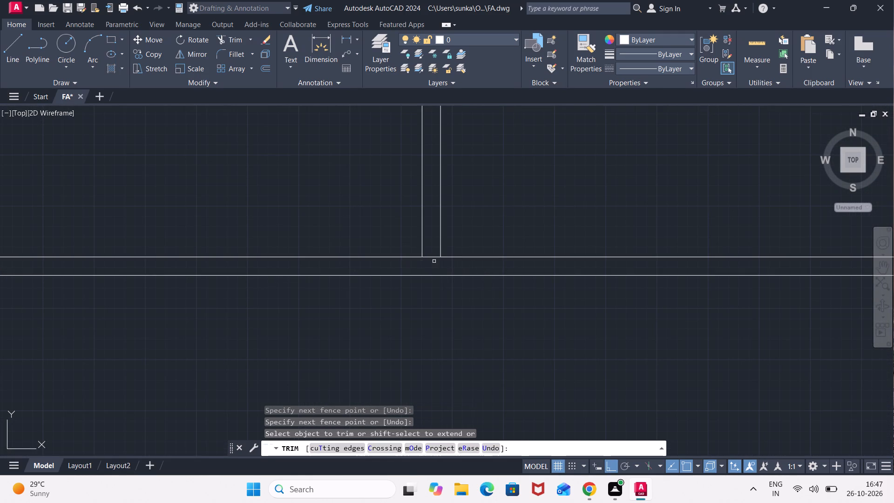
left_click(434, 261)
left_click(434, 249)
Trim the overlapping segments where the westernmost partition of the northern rooms meets the corridor's northern wall.
scroll(434, 249, "down", 2)
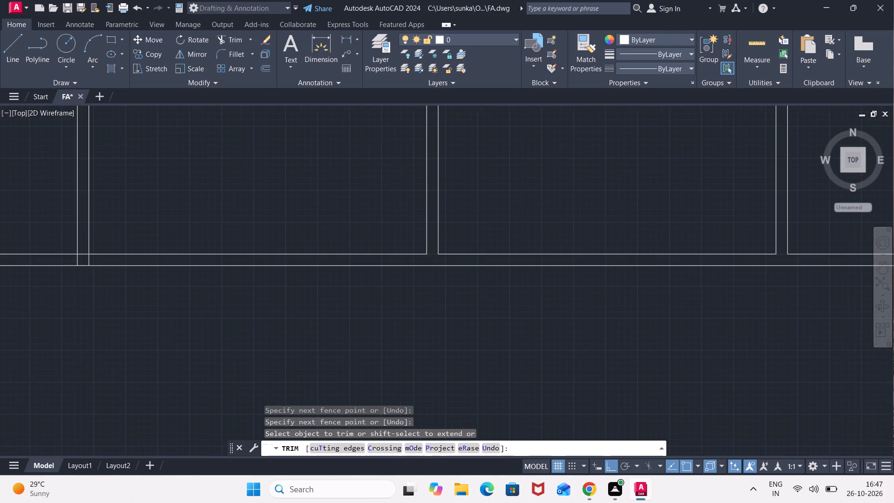
middle_click_drag(359, 278, 579, 273)
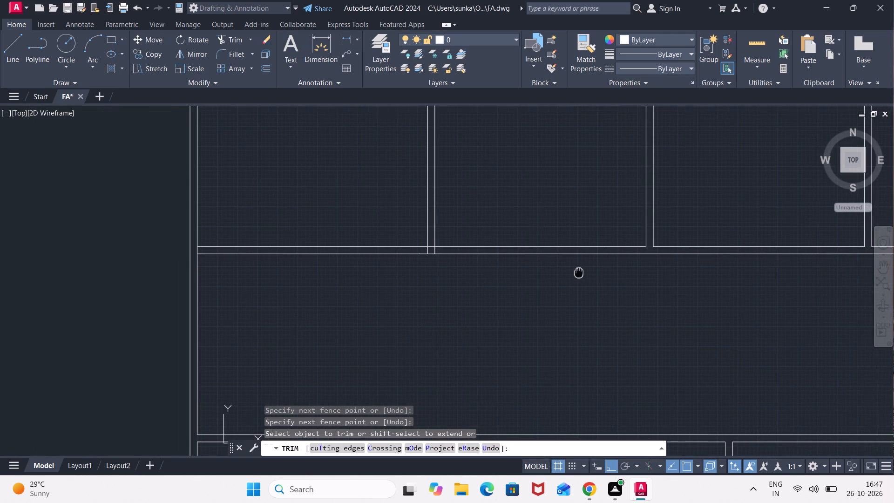
scroll(434, 255, "up", 2)
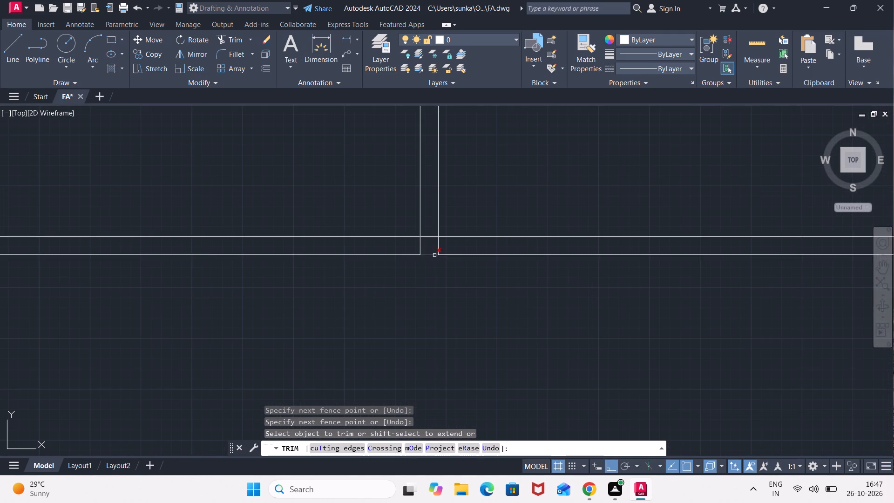
left_click(447, 246)
left_click(416, 244)
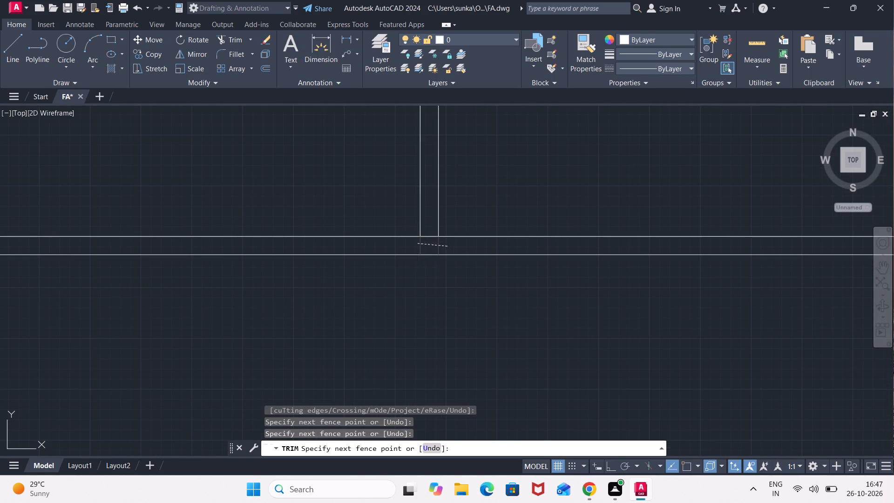
left_click(426, 243)
left_click(434, 228)
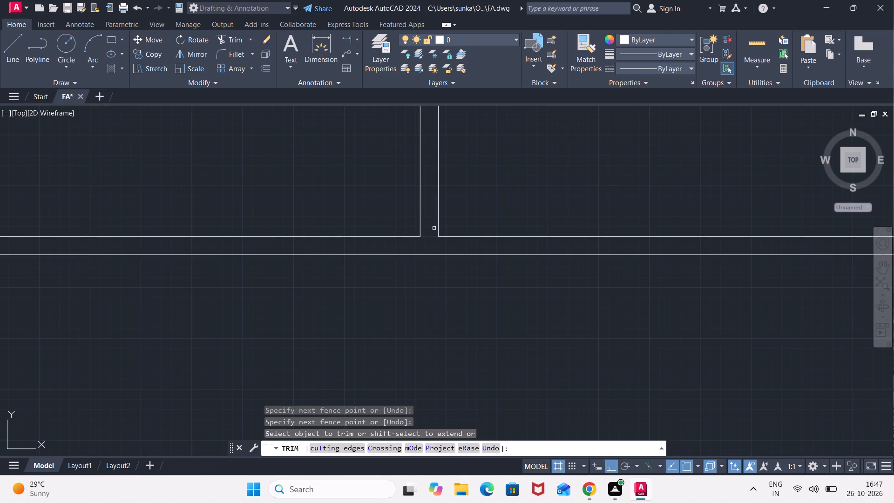
Trim the west exterior wall's inner line open where the corridor's northern wall meets it.
scroll(441, 261, "down", 3)
middle_click_drag(355, 276, 434, 296)
scroll(405, 277, "up", 2)
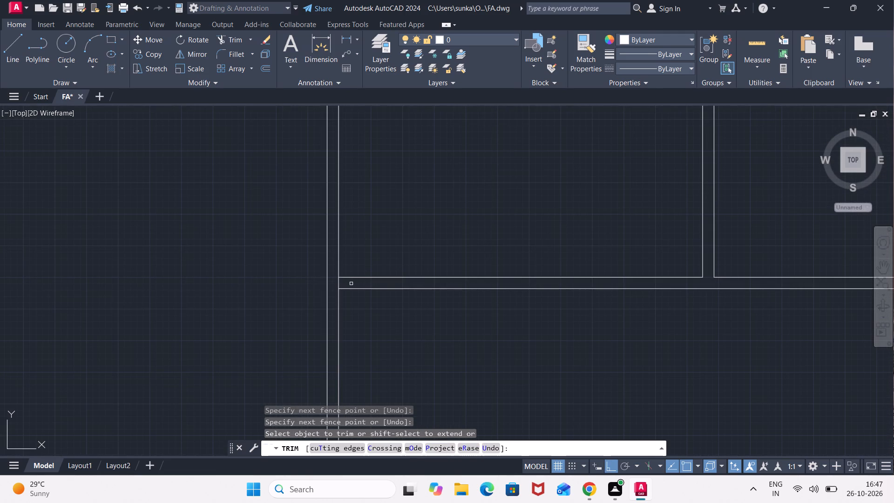
left_click(349, 284)
left_click(331, 282)
Trim the north exterior wall's inner line open at the westernmost partition of the northern rooms.
scroll(411, 320, "down", 3)
scroll(513, 225, "up", 2)
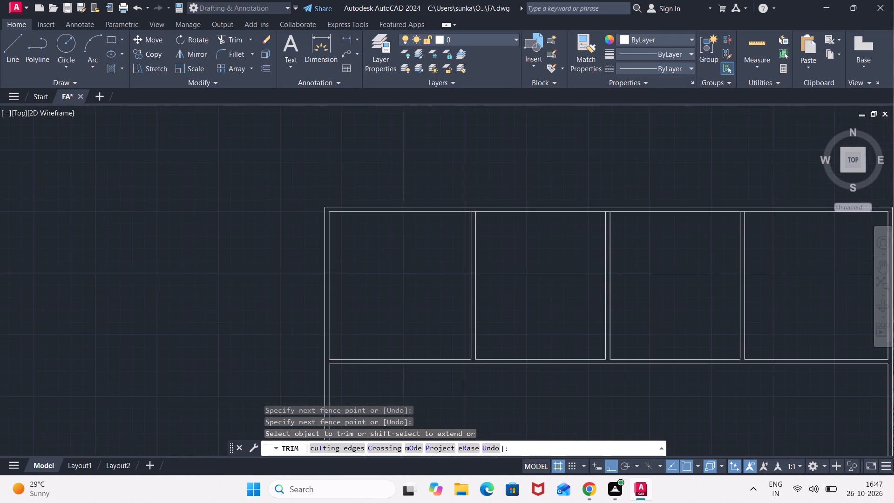
scroll(451, 201, "up", 1)
left_click(447, 201)
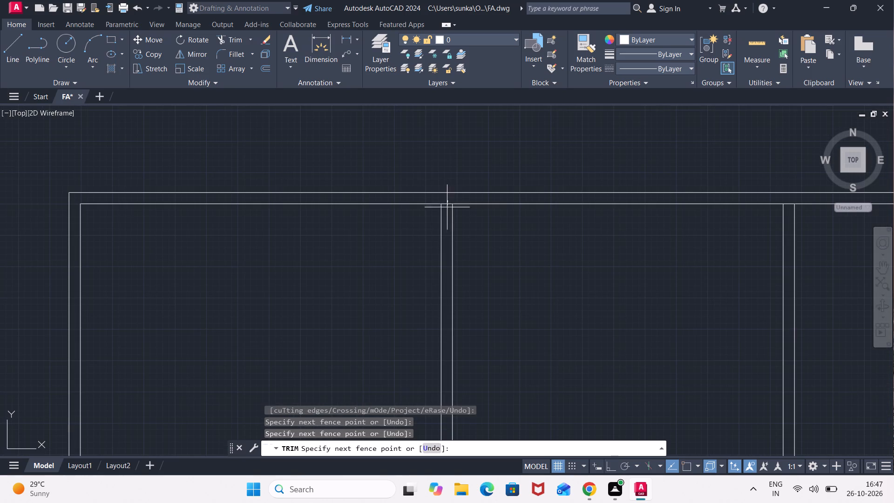
left_click(447, 211)
Trim the north exterior wall's inner line open at the middle partition of the northern rooms.
scroll(561, 250, "down", 1)
middle_click_drag(594, 256, 504, 242)
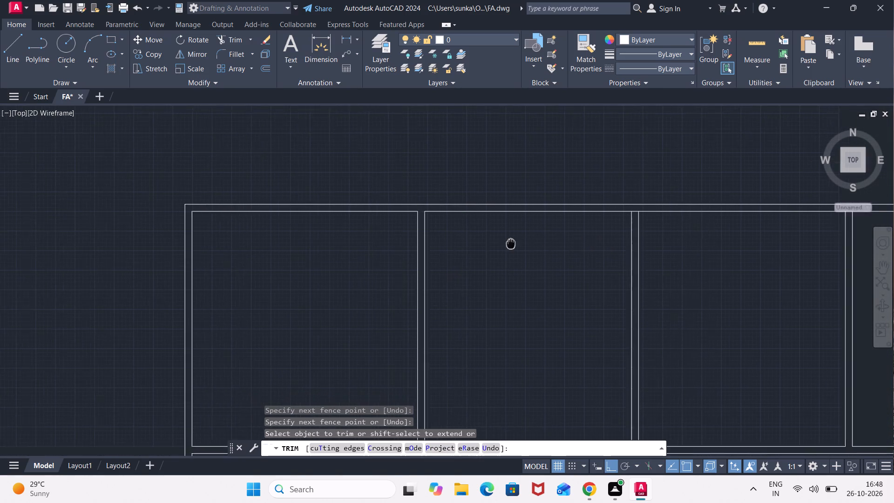
middle_click_drag(504, 242, 343, 244)
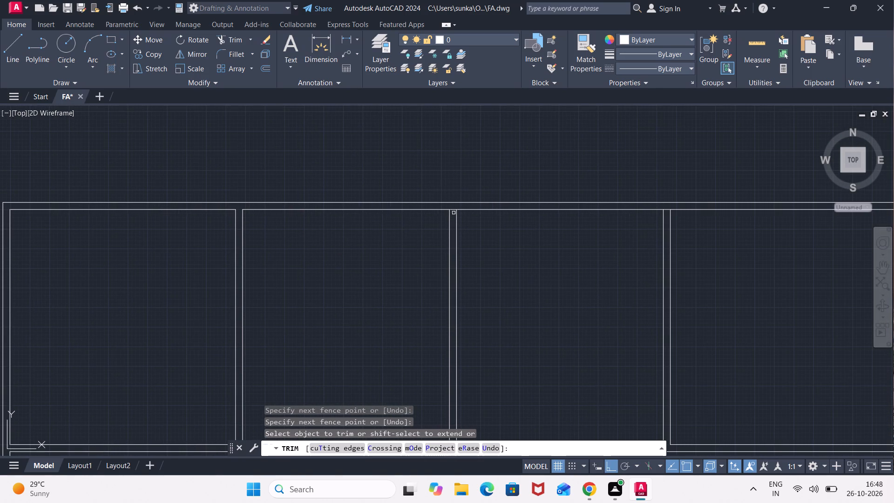
scroll(455, 211, "up", 3)
left_click(445, 191)
left_click(444, 219)
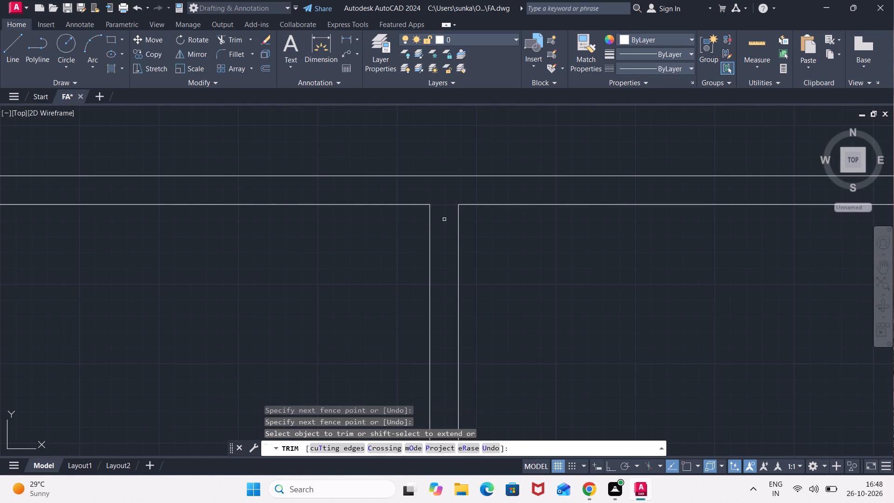
Trim the north exterior wall's inner line open at the easternmost partition of the northern rooms and end trimming.
scroll(532, 246, "down", 4)
middle_click_drag(559, 269, 343, 232)
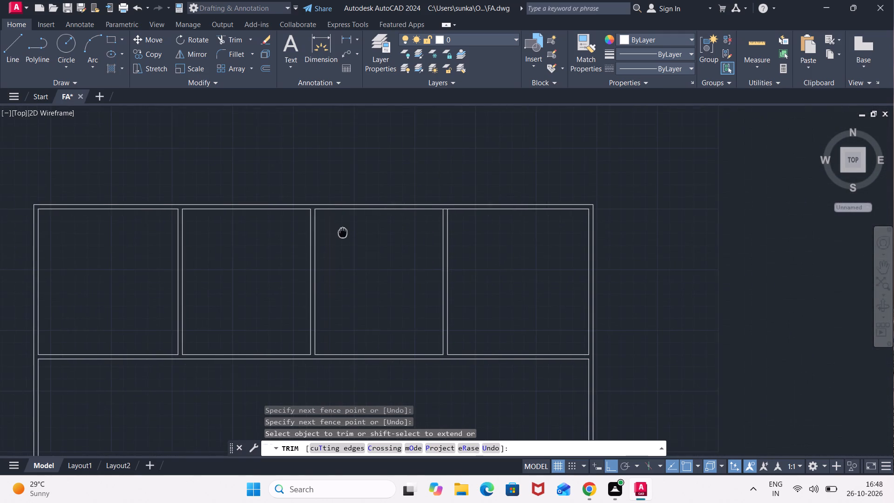
middle_click_drag(343, 232, 342, 233)
scroll(458, 214, "up", 3)
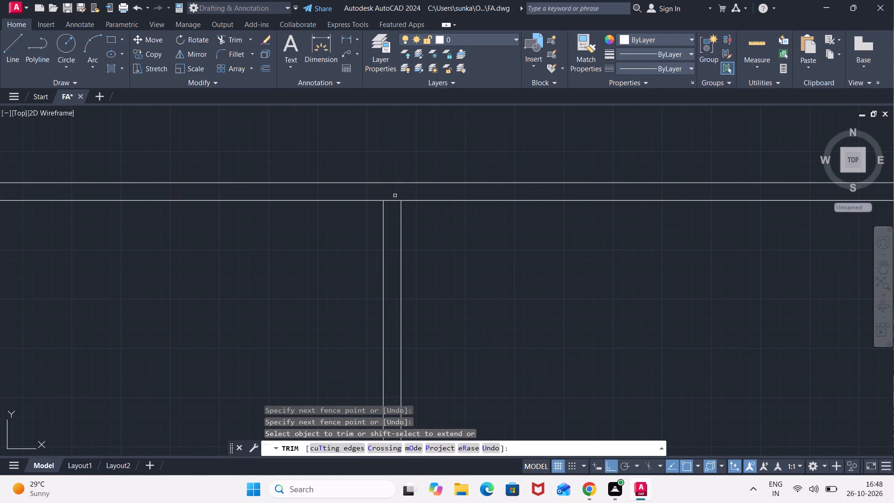
left_click(395, 196)
left_click(394, 207)
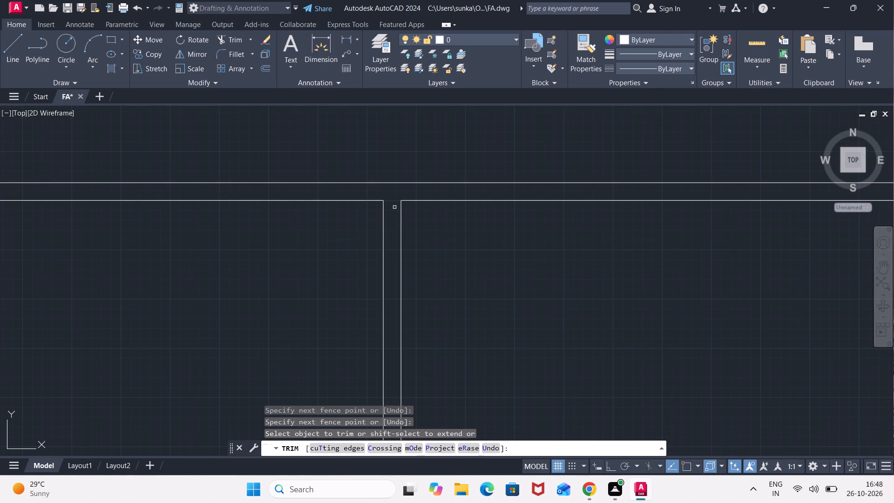
scroll(460, 224, "down", 1)
scroll(525, 256, "down", 1)
scroll(597, 294, "down", 1)
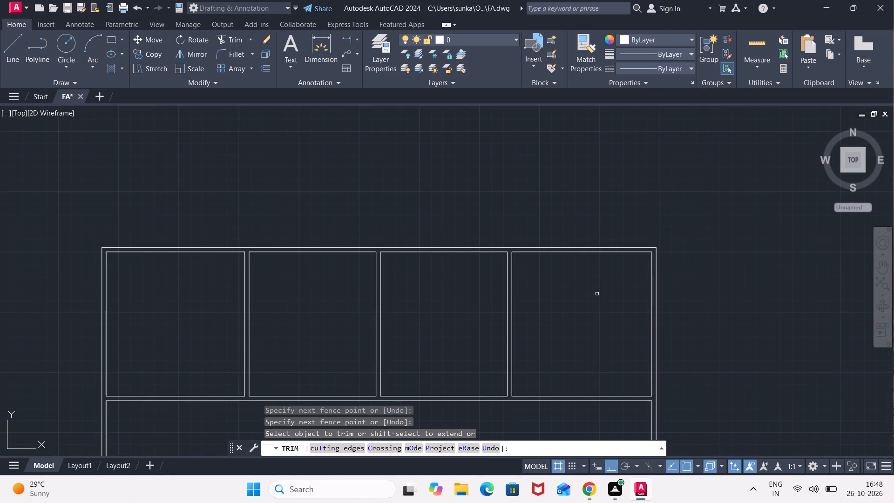
middle_click_drag(597, 294, 623, 167)
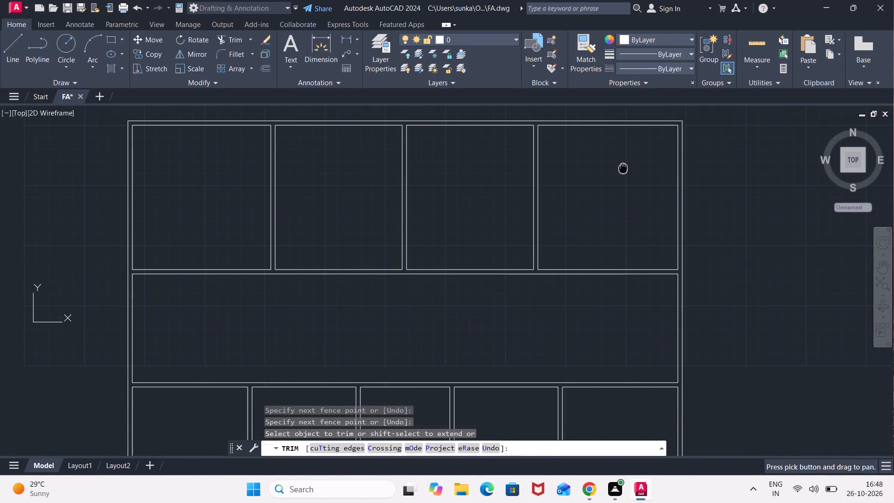
middle_click_drag(630, 191, 637, 137)
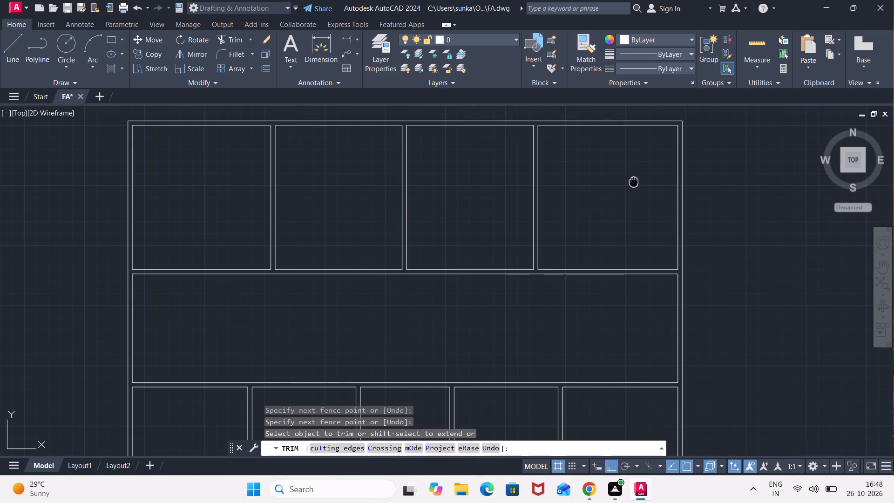
middle_click_drag(637, 137, 637, 132)
key("Escape")
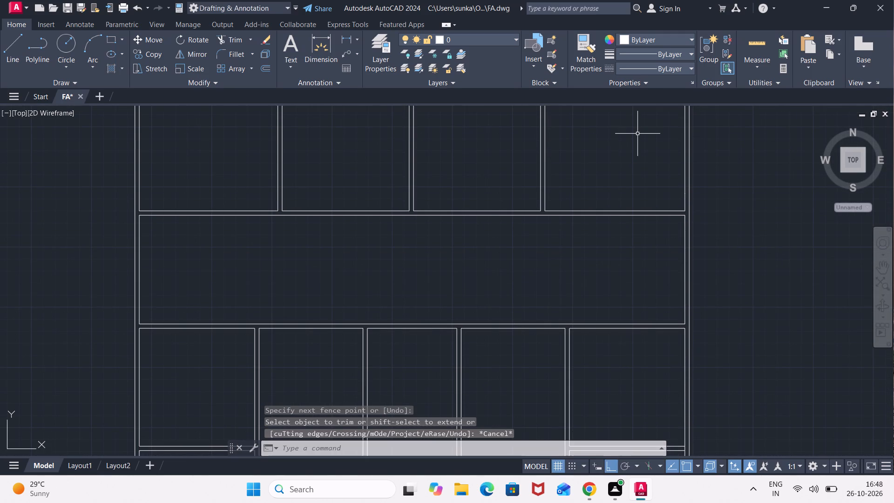
Offset the east exterior wall's inner line 7' west into the corridor.
key("o")
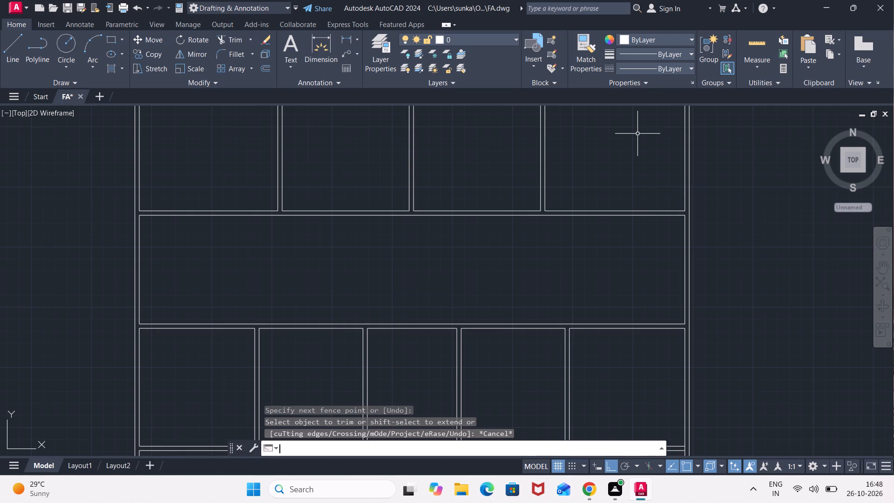
key("Return")
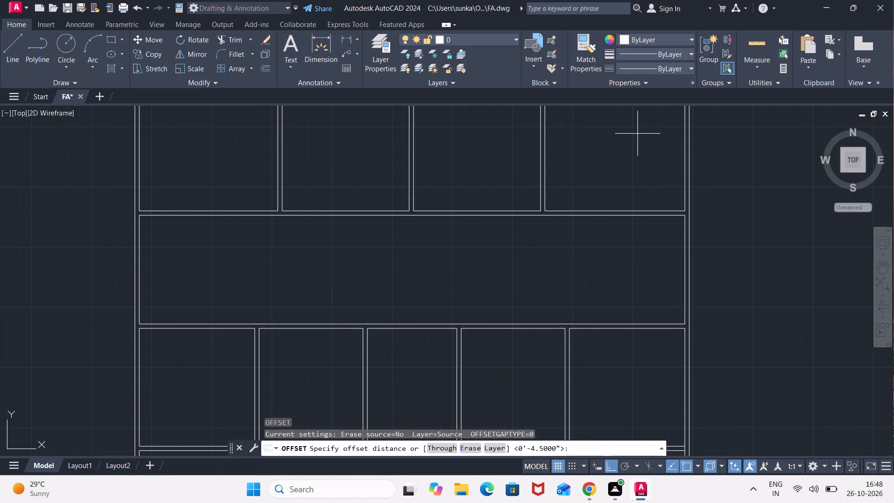
type("7'")
key("Return")
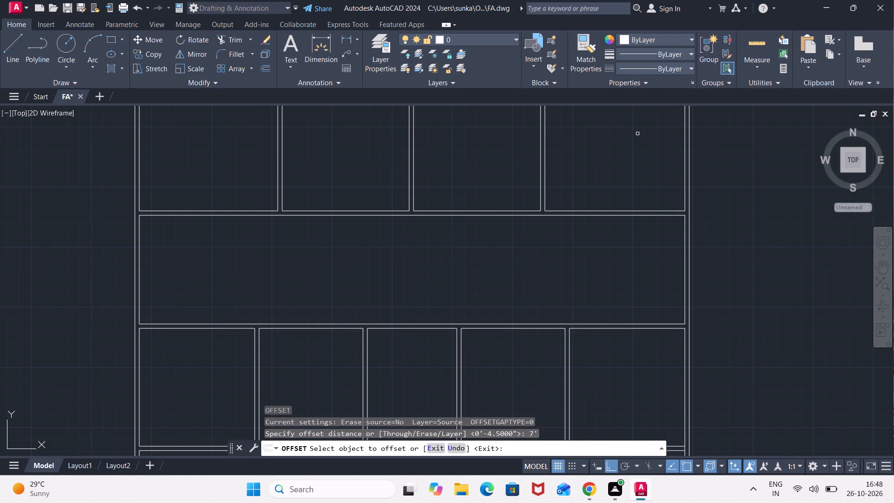
left_click(683, 265)
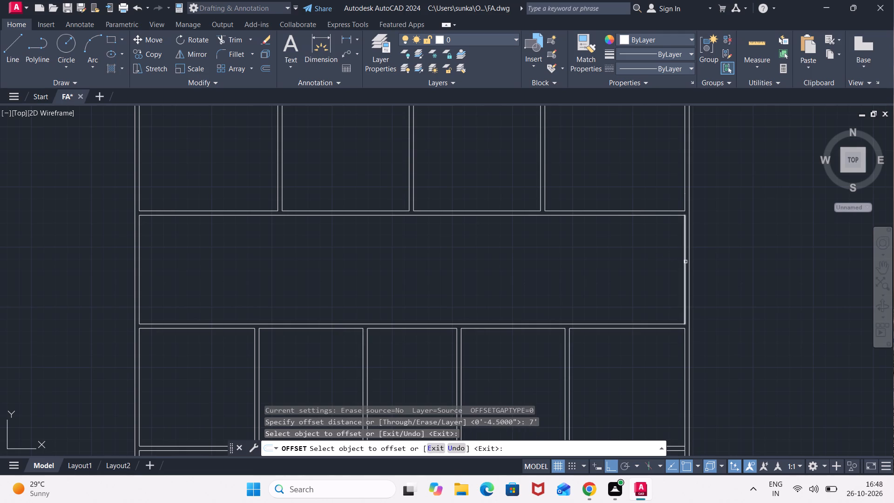
left_click(685, 262)
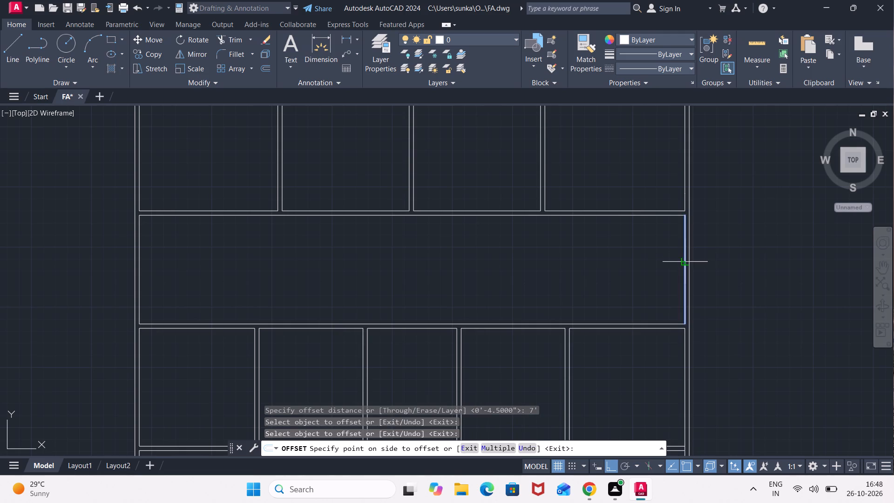
left_click(534, 263)
key("space")
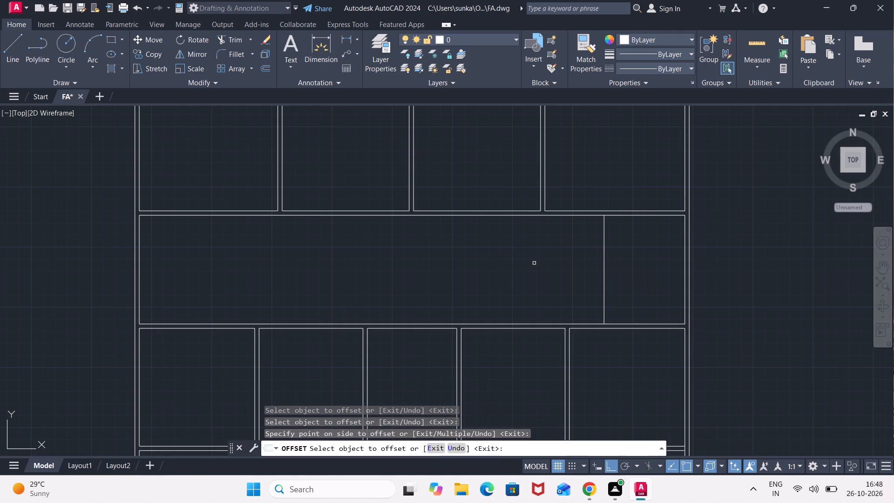
Offset the corridor's new eastern cross line 4.5" to the west to form a partition.
key("space")
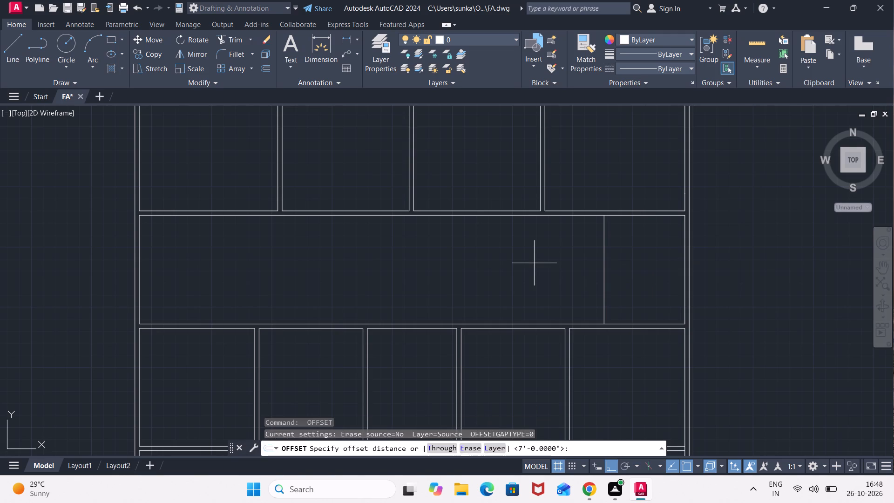
type("4.5\"")
key("Return")
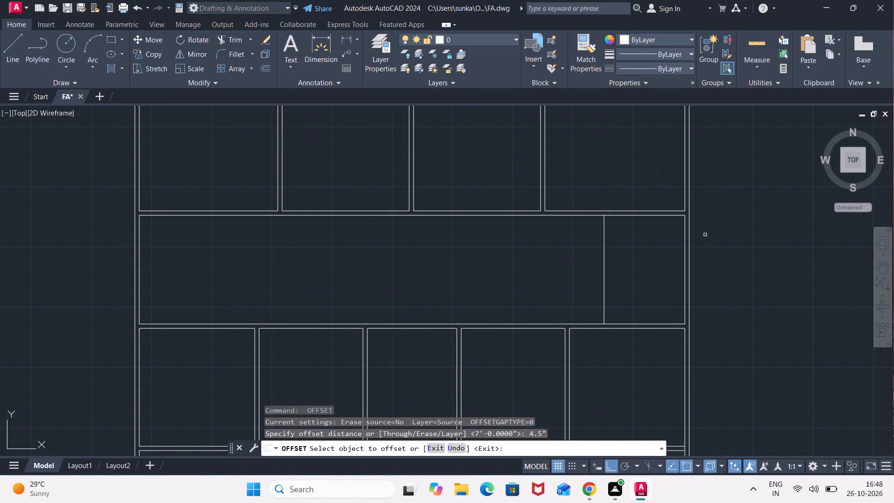
left_click(605, 253)
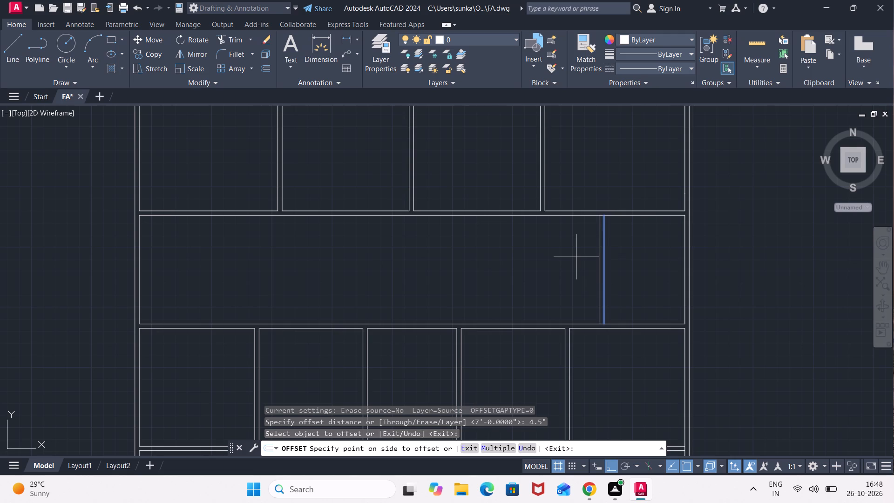
left_click(564, 254)
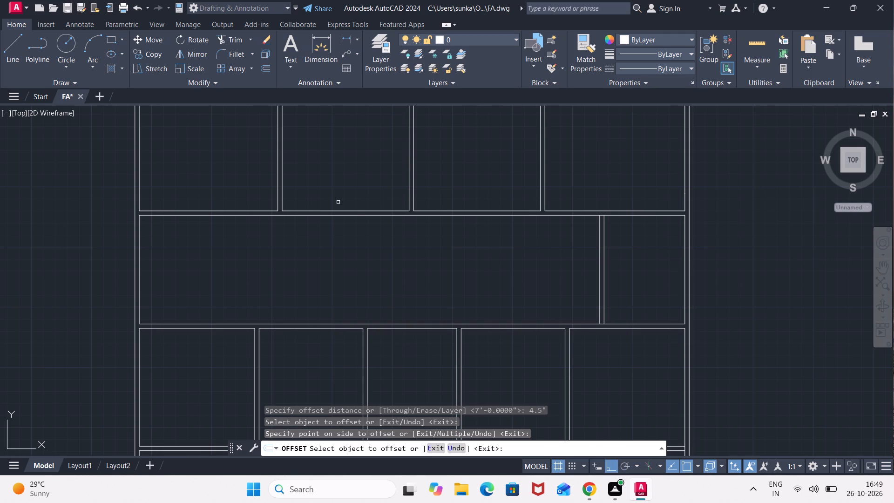
key("space")
Offset the west exterior wall's inner line 7' east into the corridor.
key("space")
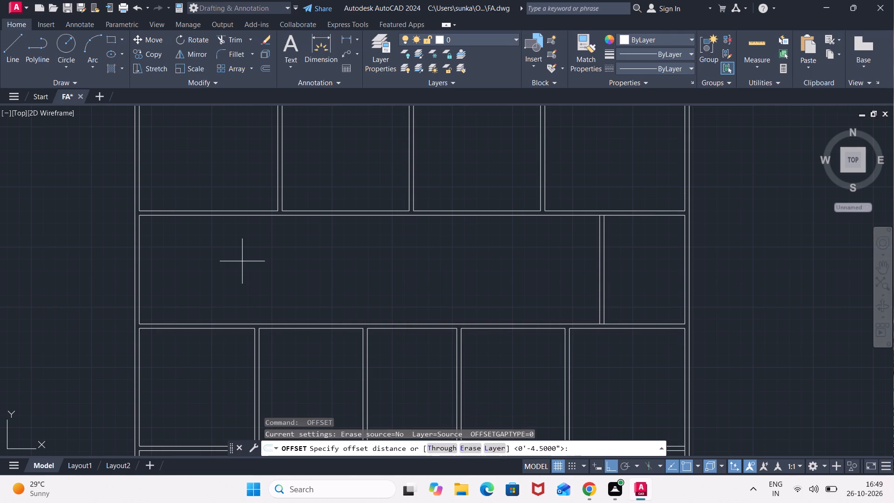
type("7'")
key("Return")
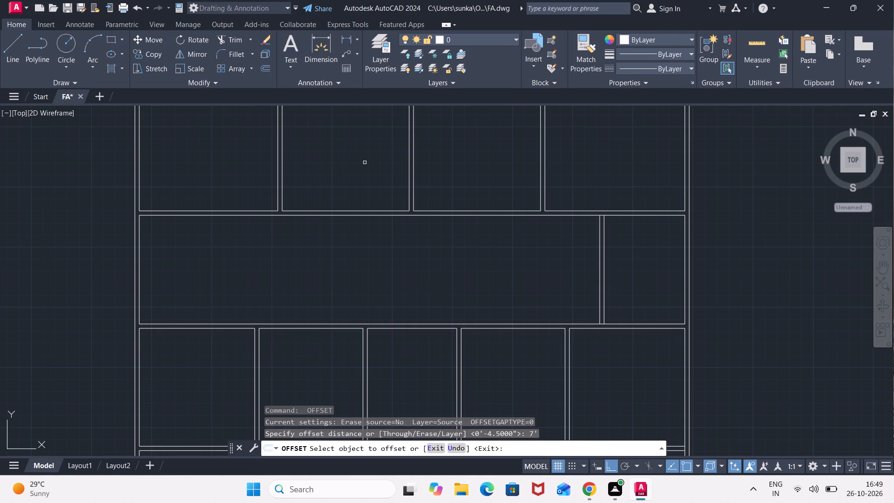
scroll(291, 209, "down", 1)
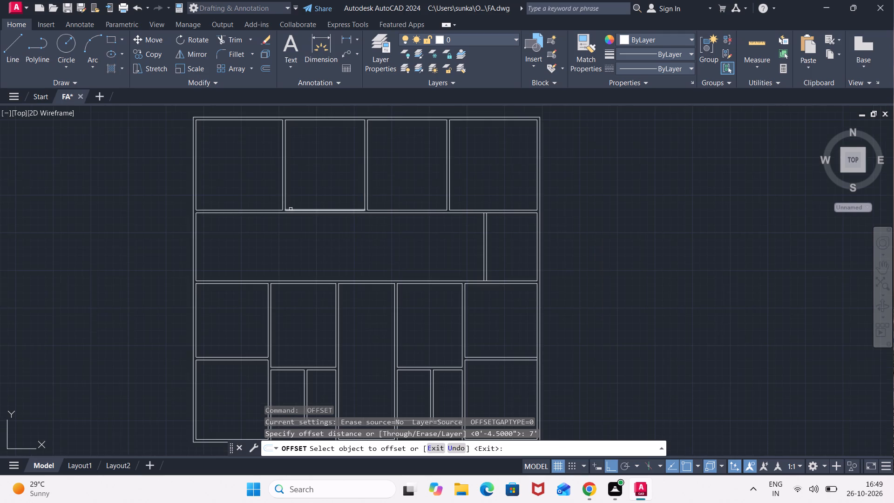
scroll(203, 263, "up", 3)
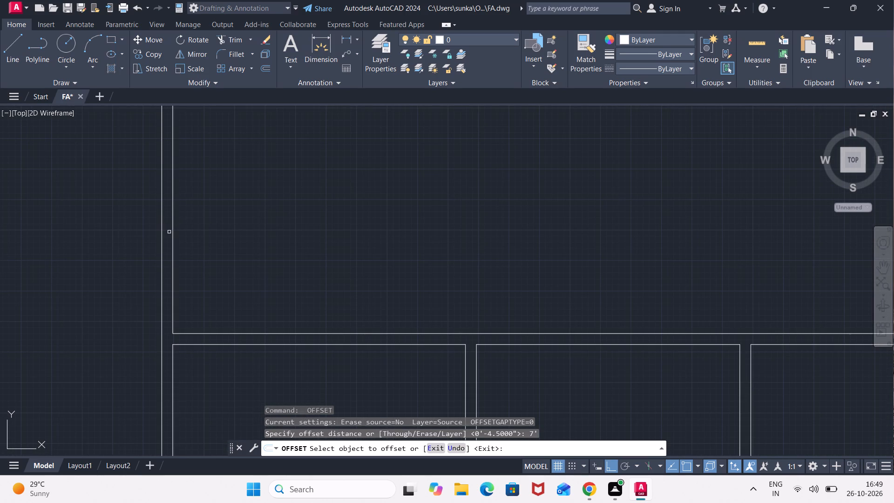
left_click(173, 230)
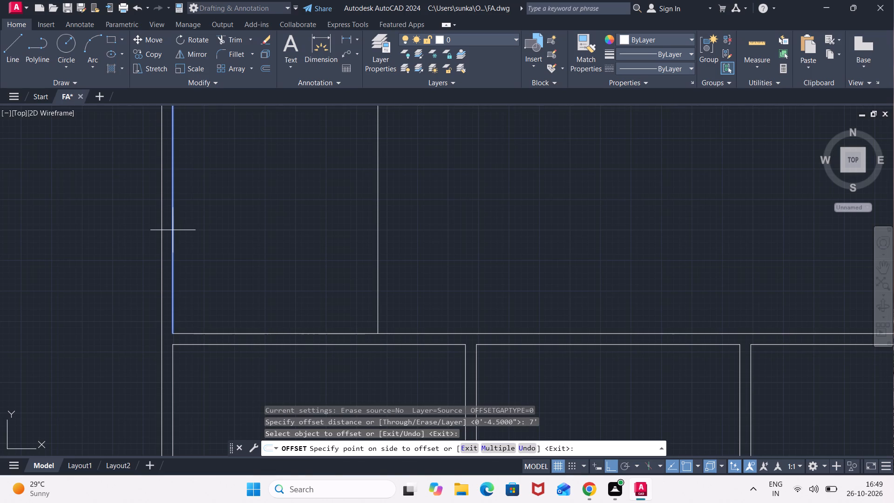
left_click(374, 220)
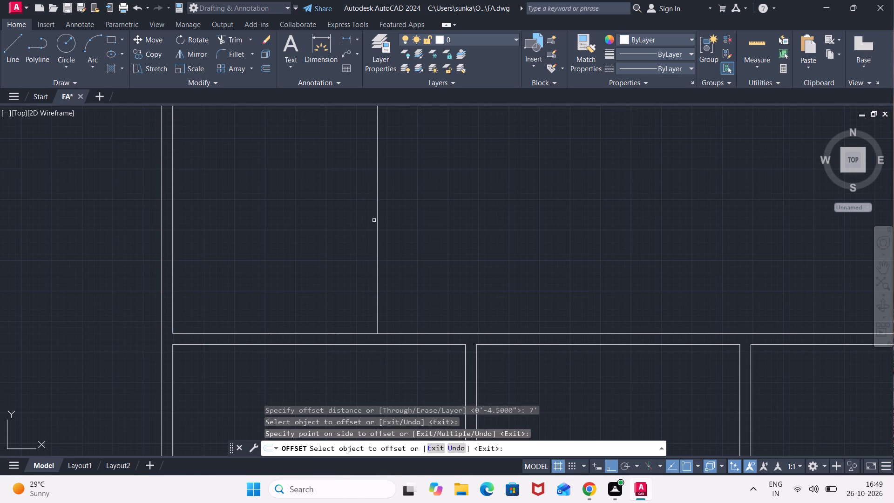
key("space")
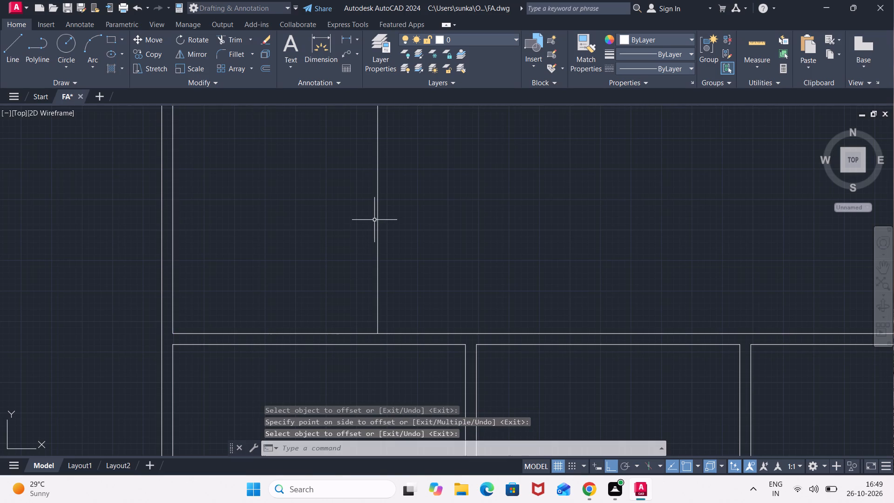
Offset the corridor's new western cross line 4.5" to its west side and again 4.5" to its east side.
key("space")
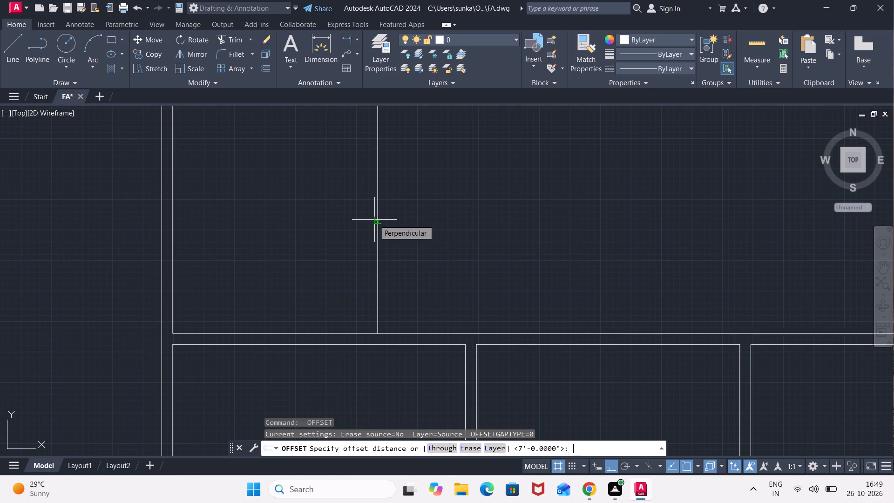
type("4.5\"")
key("Return")
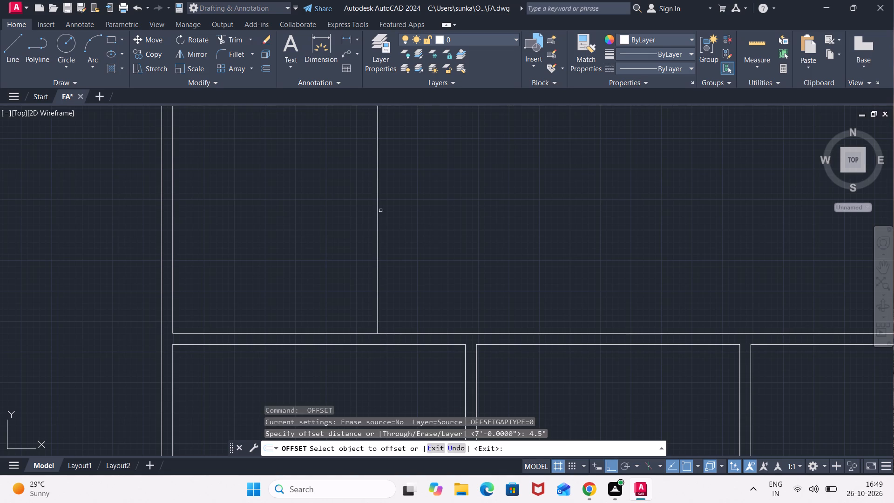
left_click(377, 211)
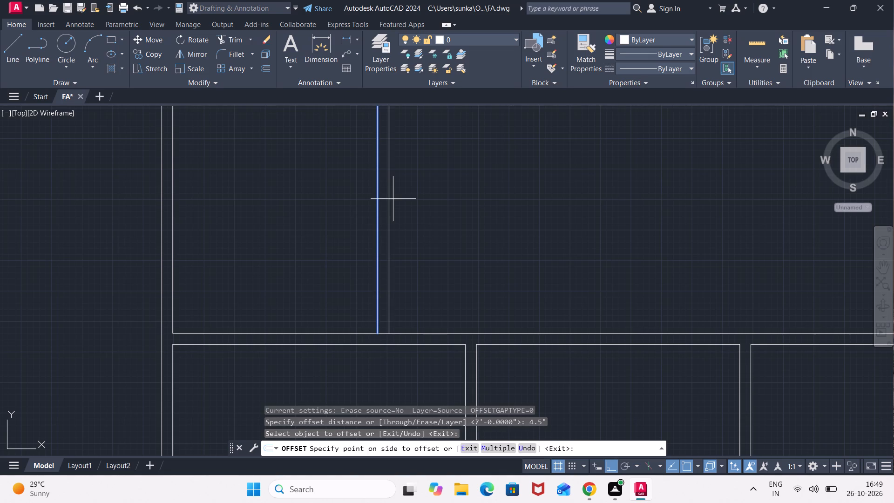
left_click(356, 209)
scroll(357, 208, "down", 2)
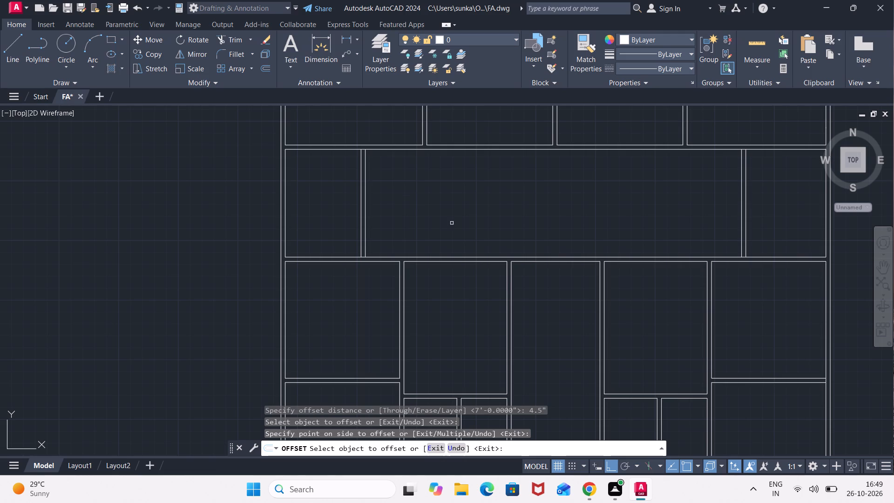
left_click(366, 212)
left_click(386, 200)
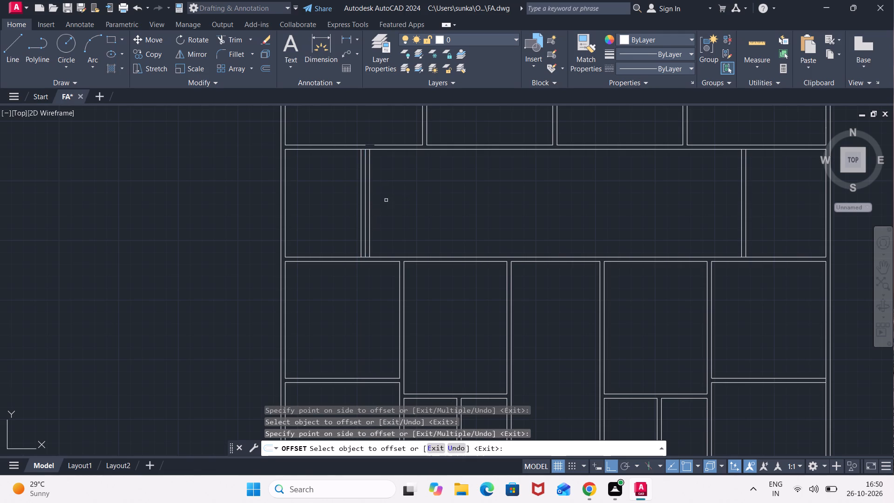
key("Escape")
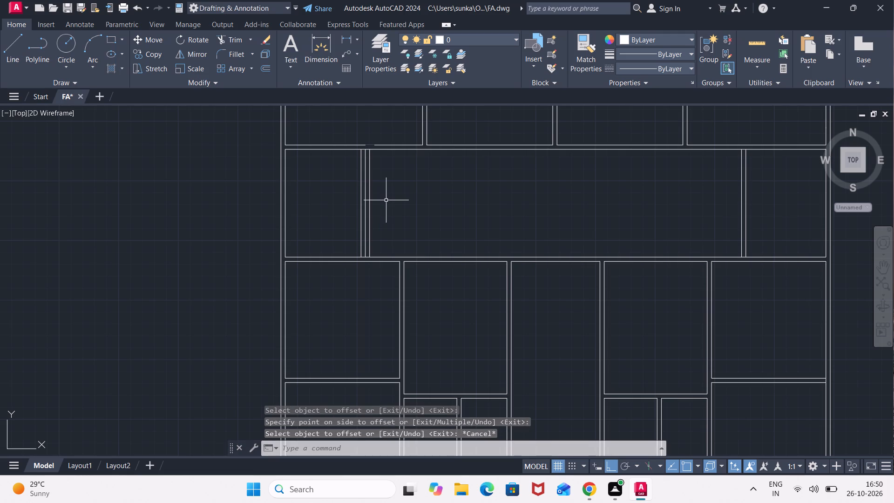
Erase the westernmost of the three cross lines near the corridor's west end.
left_click(359, 189)
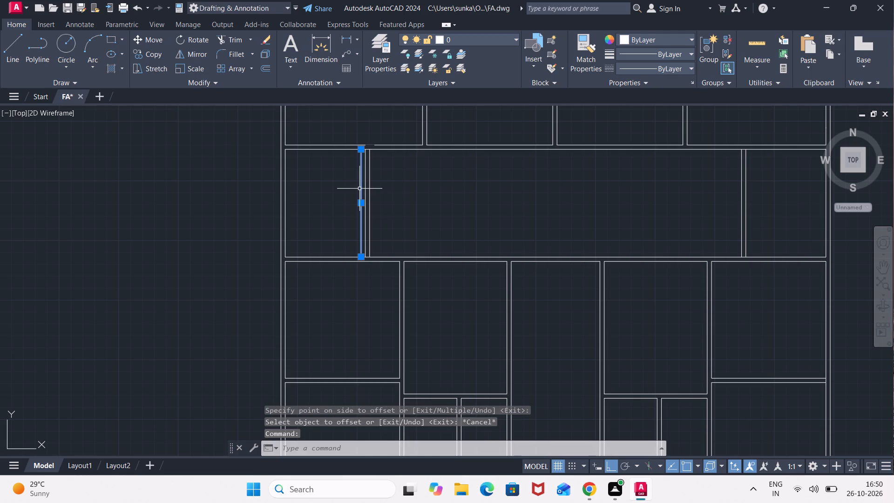
key("Delete")
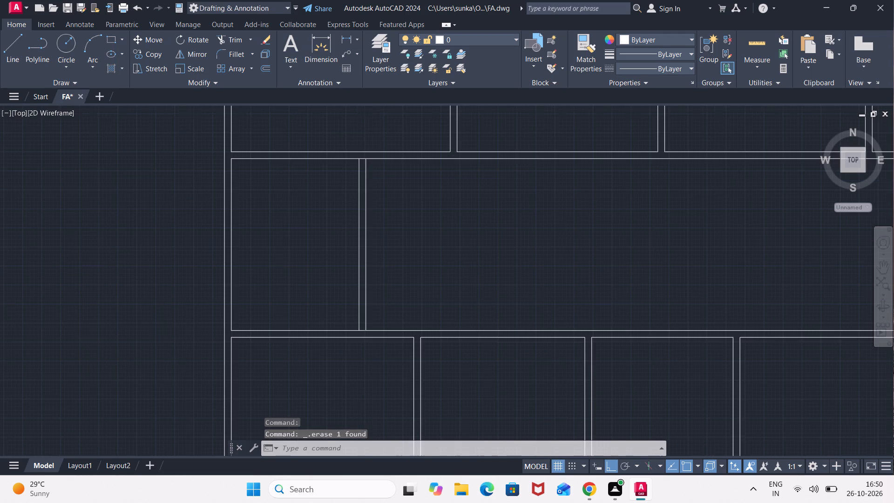
Stretch the east line of the northern rooms' middle partition south across the corridor to the corridor's southern wall.
scroll(374, 134, "up", 3)
scroll(361, 159, "down", 3)
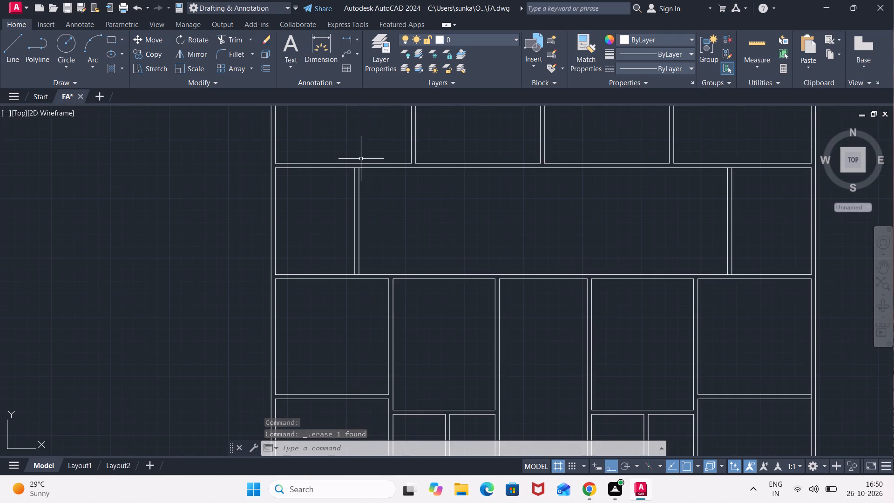
scroll(361, 159, "down", 3)
scroll(361, 158, "up", 2)
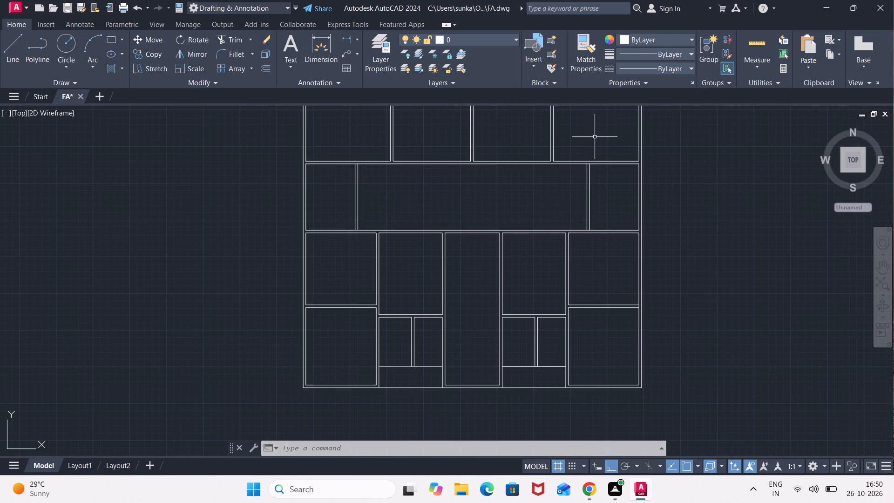
left_click(474, 133)
scroll(476, 162, "up", 3)
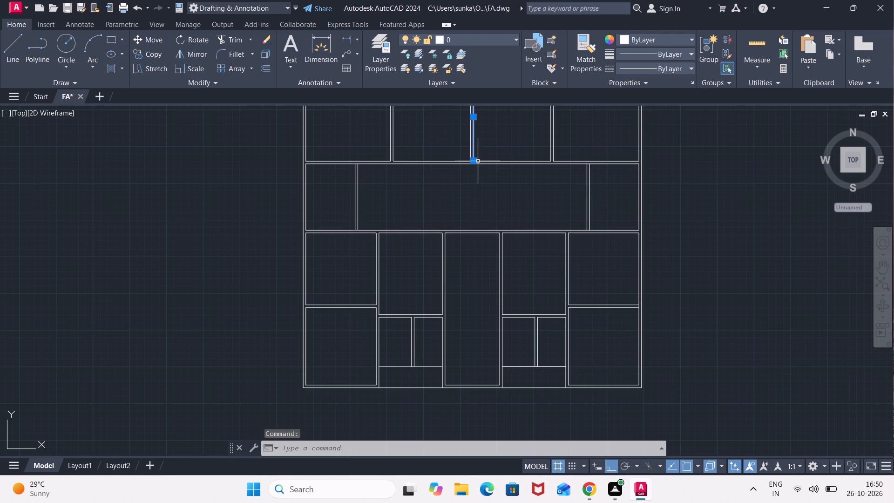
left_click(461, 161)
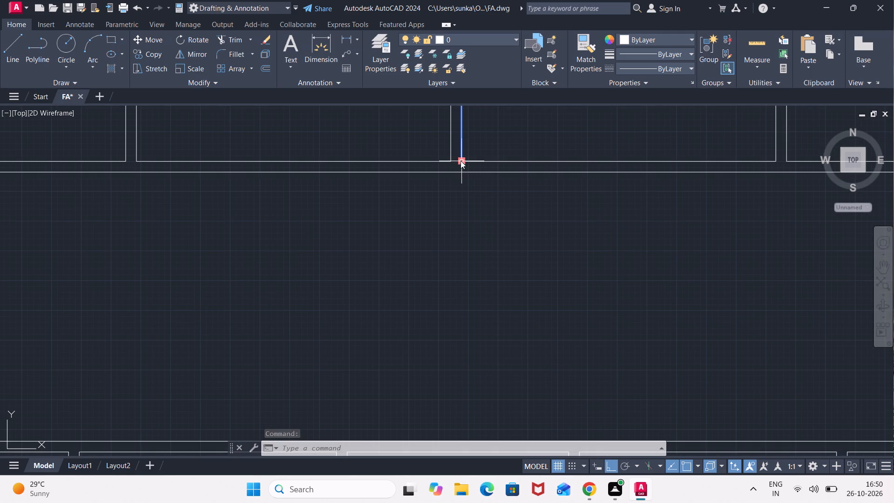
scroll(457, 189, "down", 2)
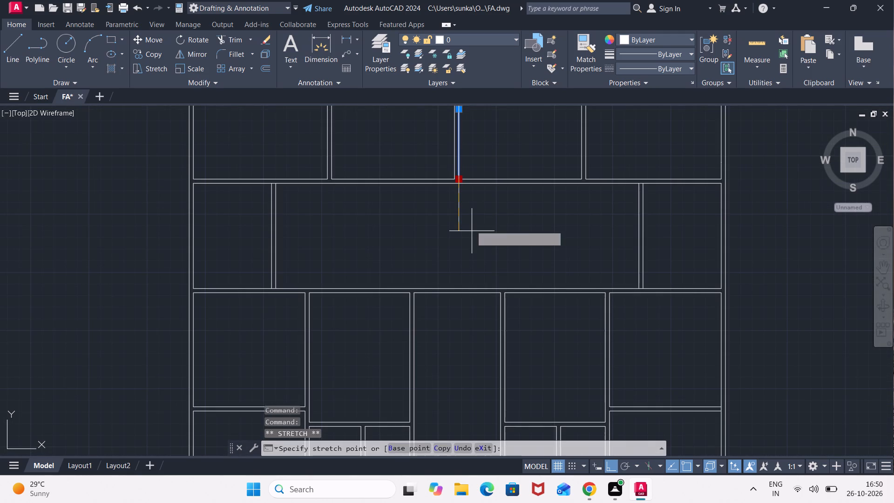
left_click(456, 292)
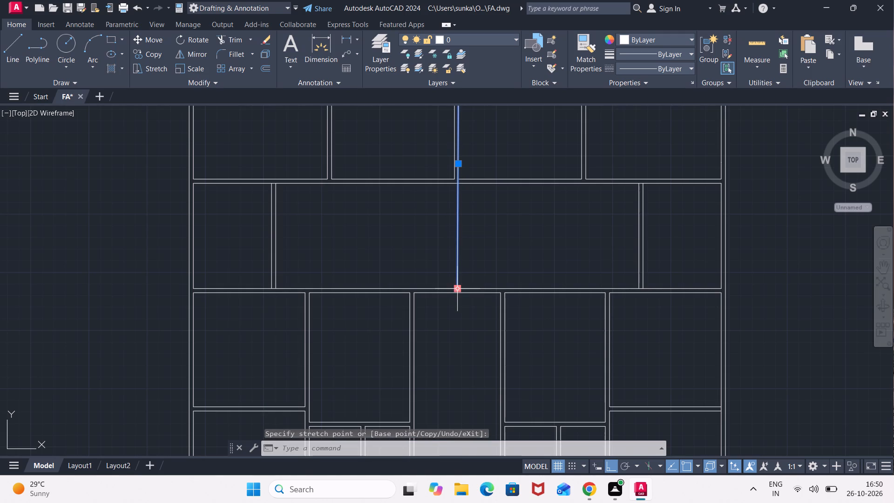
scroll(455, 152, "up", 2)
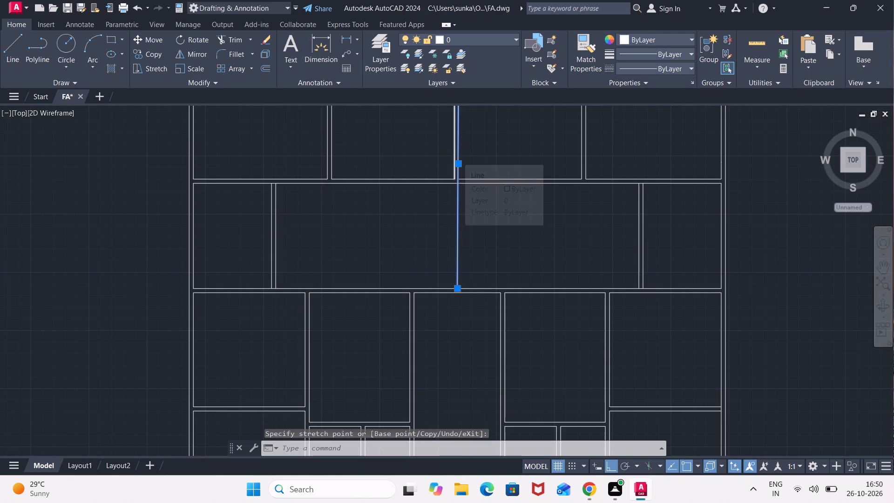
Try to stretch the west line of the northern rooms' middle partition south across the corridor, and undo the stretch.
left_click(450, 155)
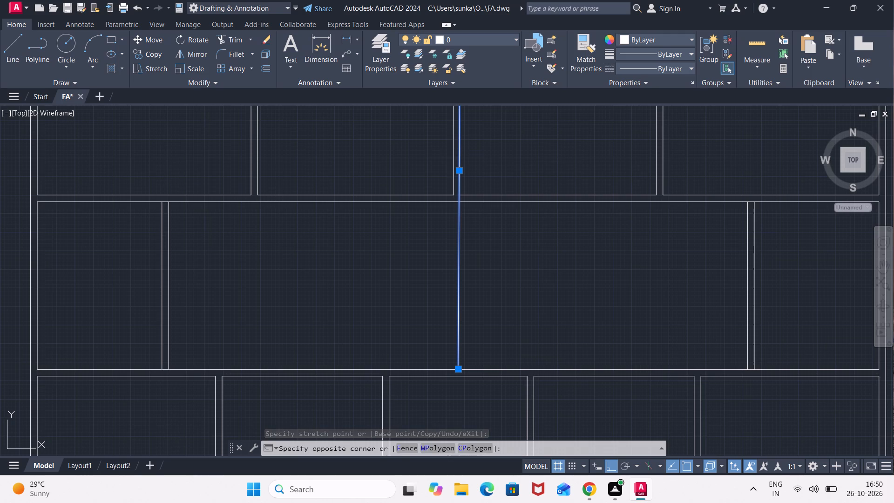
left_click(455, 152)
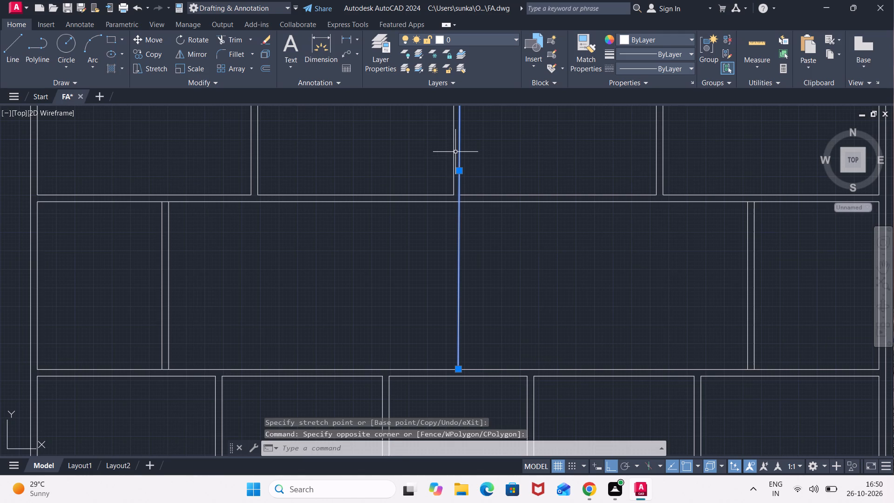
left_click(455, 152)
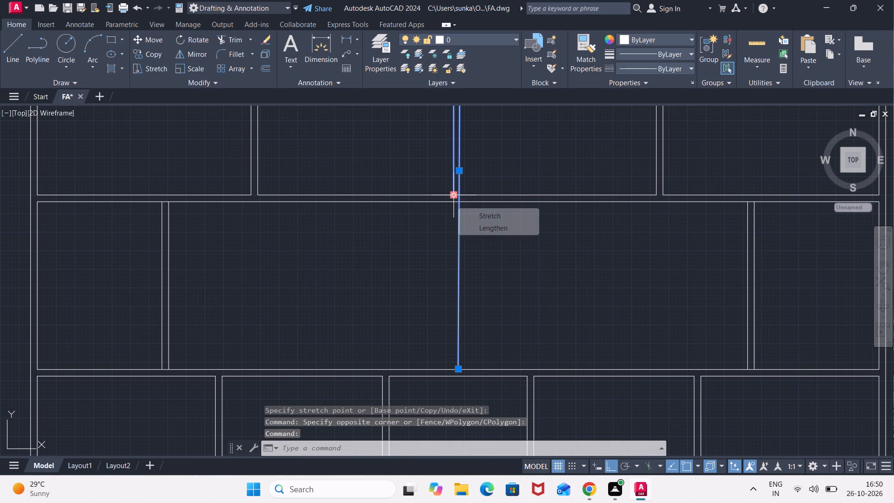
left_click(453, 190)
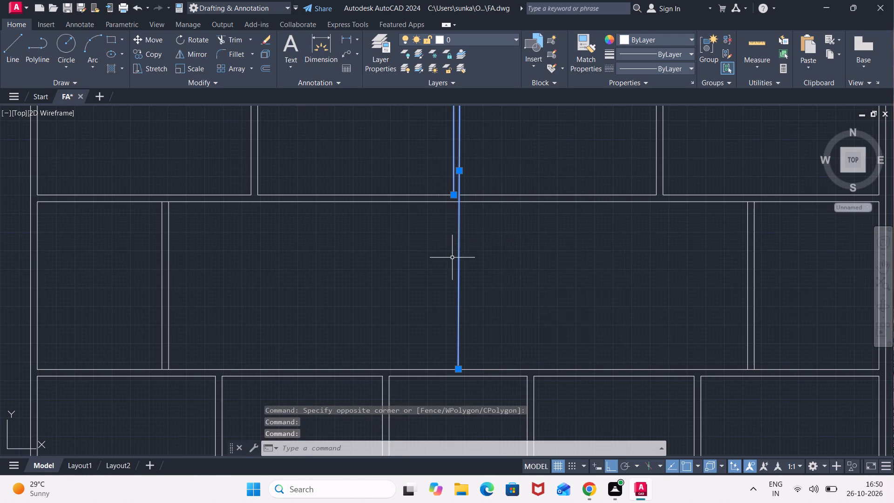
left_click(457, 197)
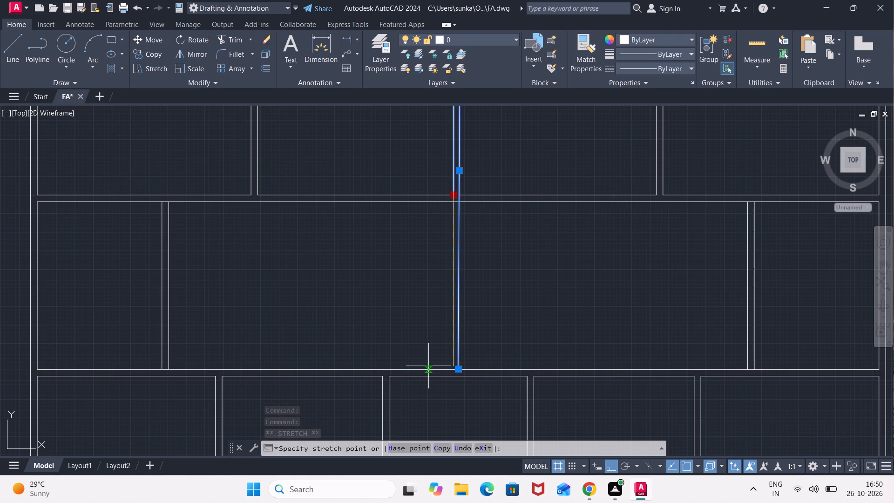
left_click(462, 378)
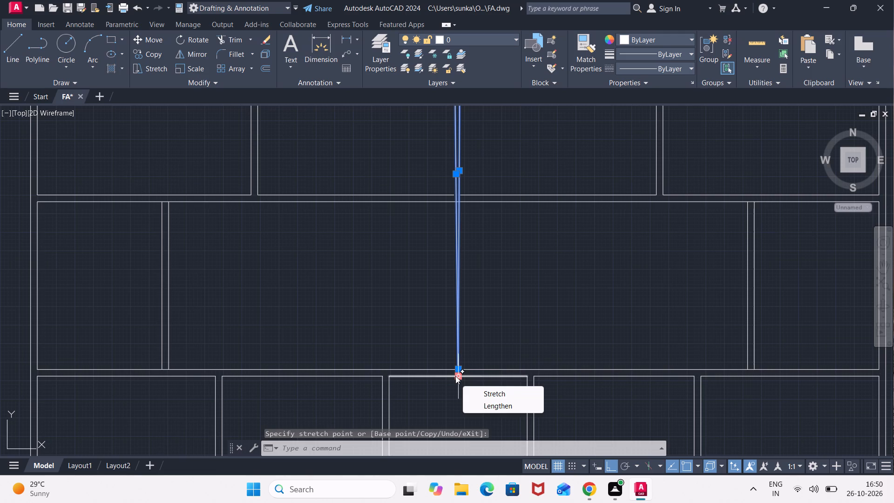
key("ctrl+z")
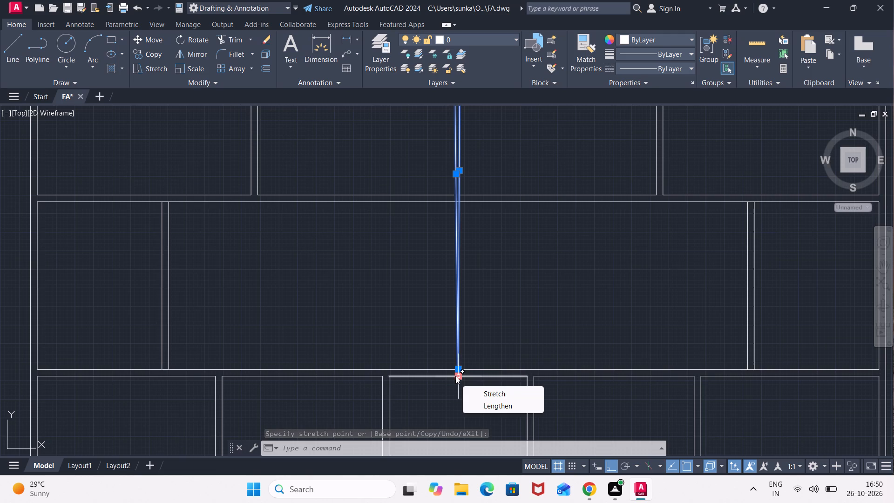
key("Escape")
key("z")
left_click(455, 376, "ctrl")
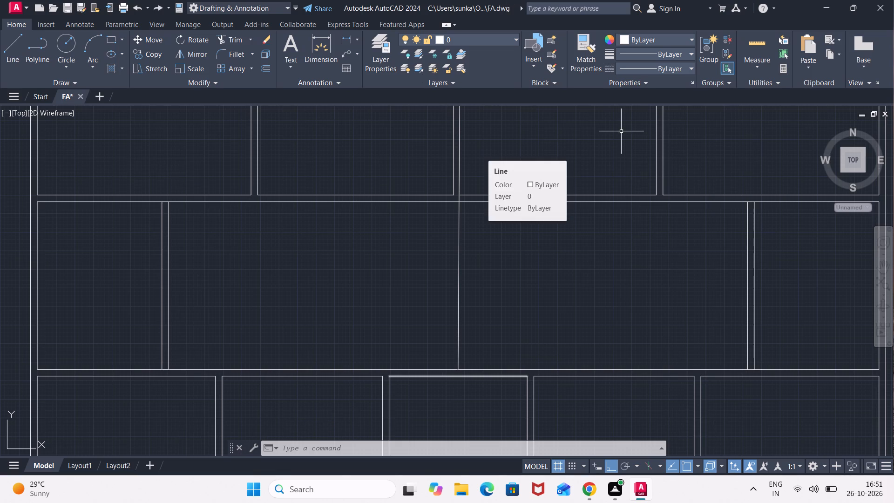
Stretch the west line of the northern rooms' middle partition straight south to the corridor's southern wall.
left_click(454, 161)
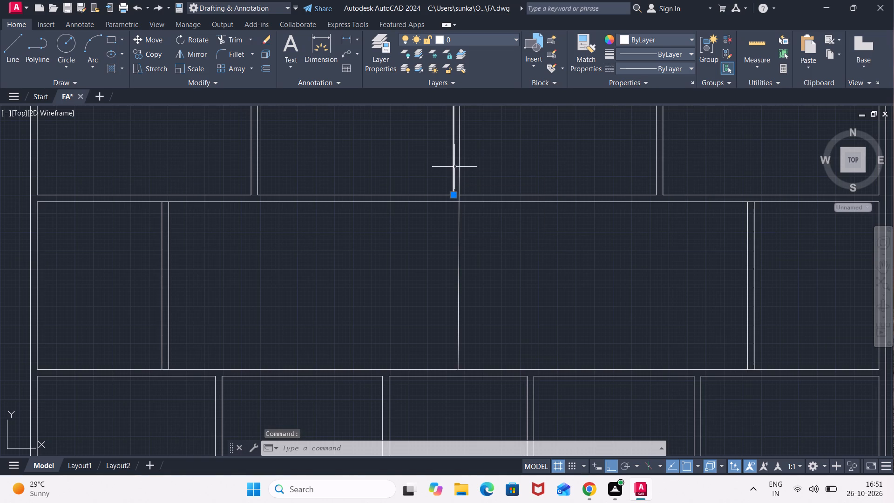
left_click(456, 195)
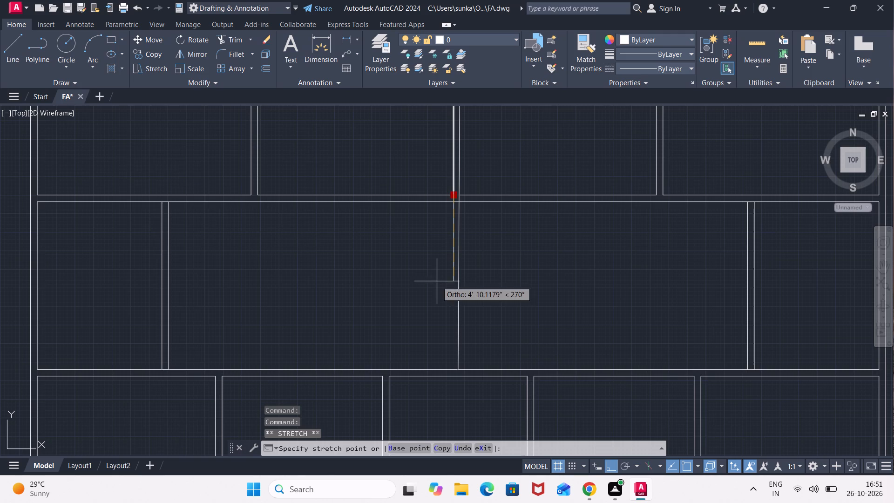
left_click(457, 370)
key("Escape")
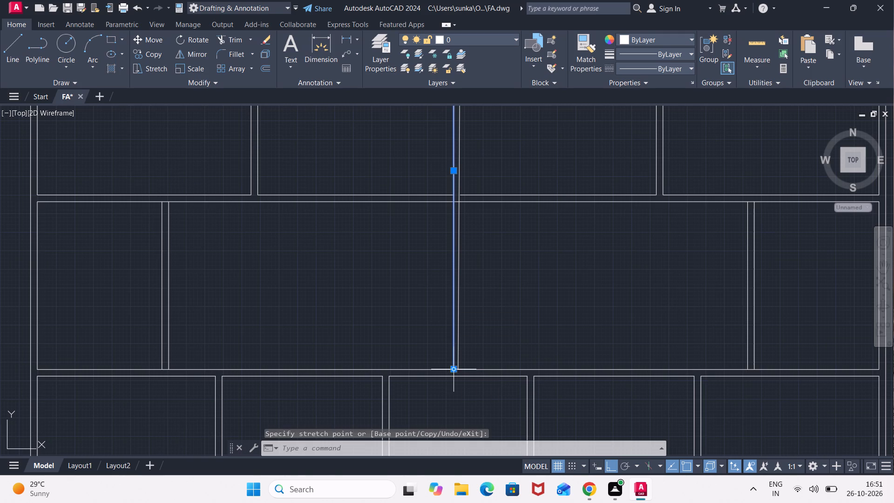
key("Escape")
key("Escape")
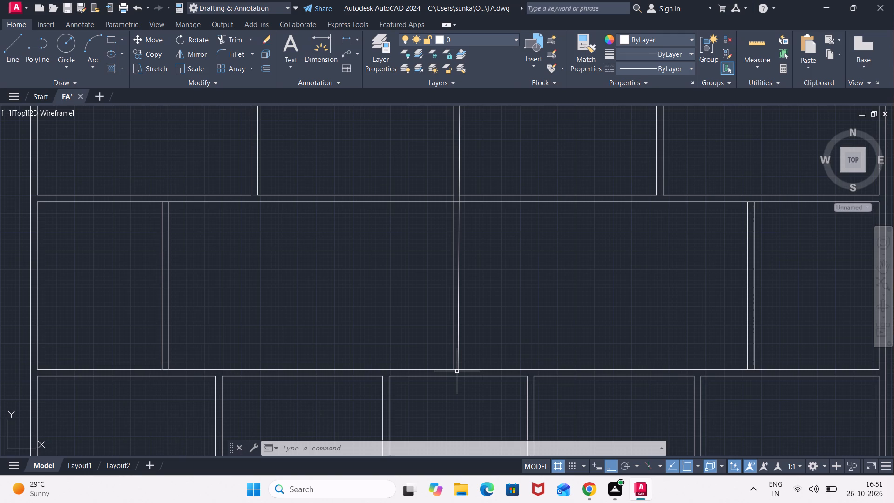
key("Escape")
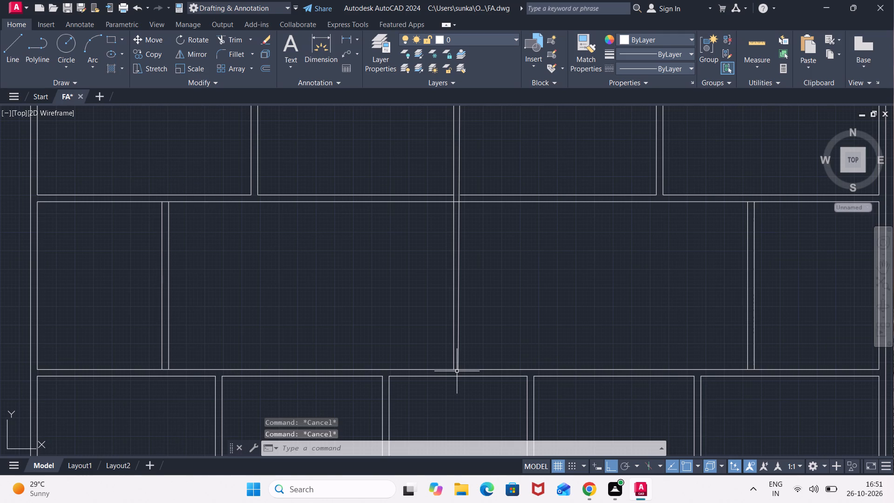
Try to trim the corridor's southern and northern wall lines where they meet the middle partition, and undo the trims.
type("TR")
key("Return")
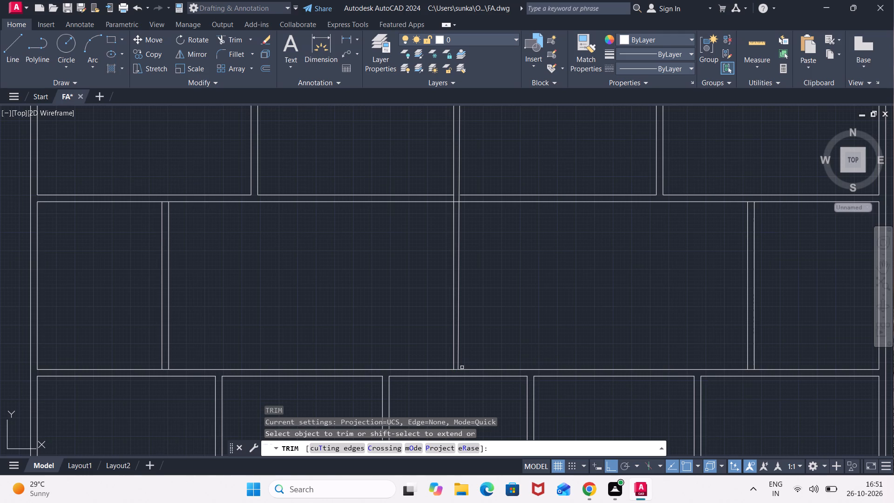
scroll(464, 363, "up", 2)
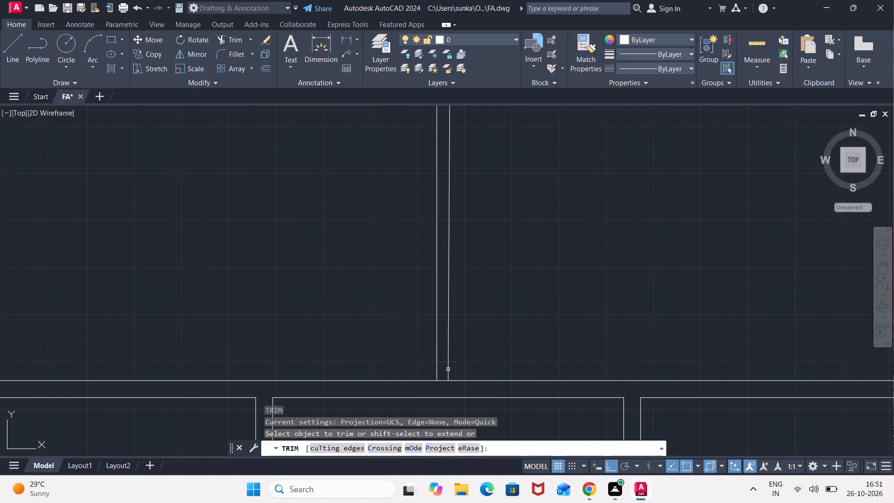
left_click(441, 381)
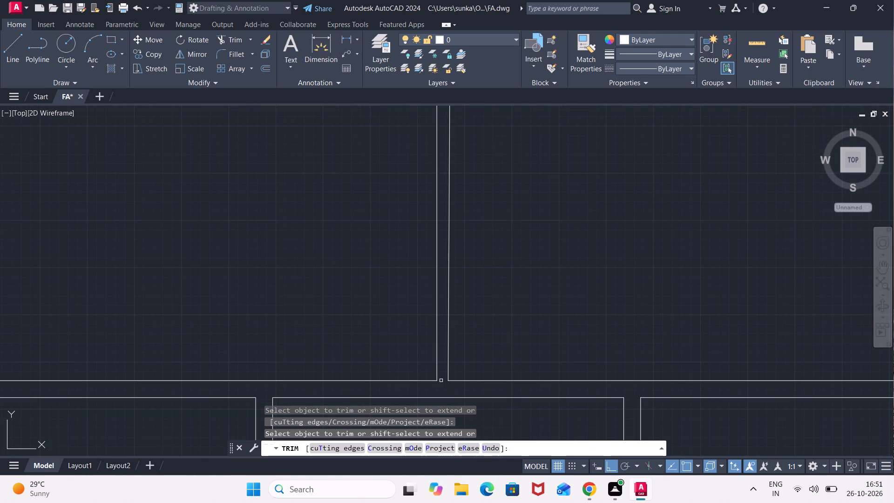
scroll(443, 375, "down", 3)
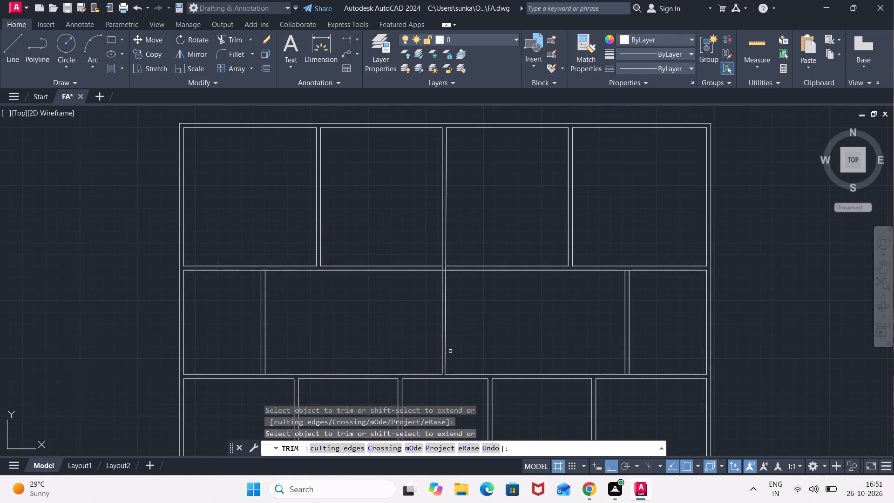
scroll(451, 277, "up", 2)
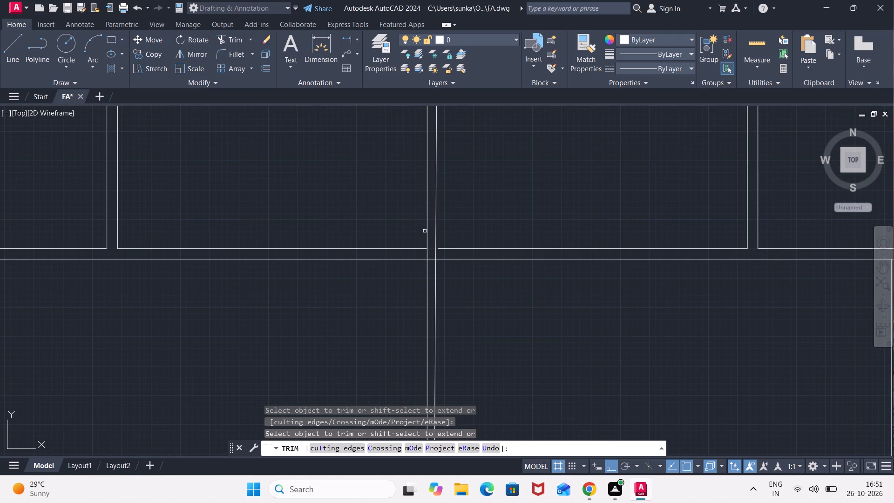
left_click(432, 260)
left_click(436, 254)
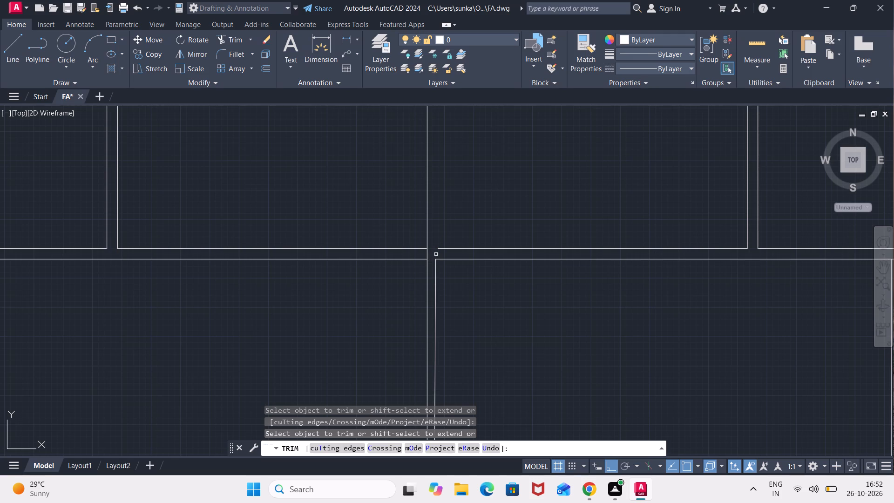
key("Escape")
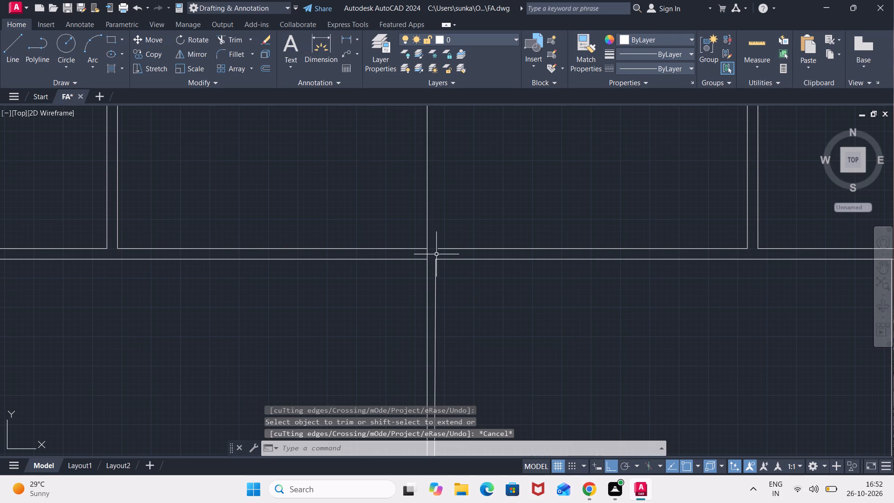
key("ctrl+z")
Trim the corridor's northern wall line between the middle partition's two lines.
type("TR")
key("Return")
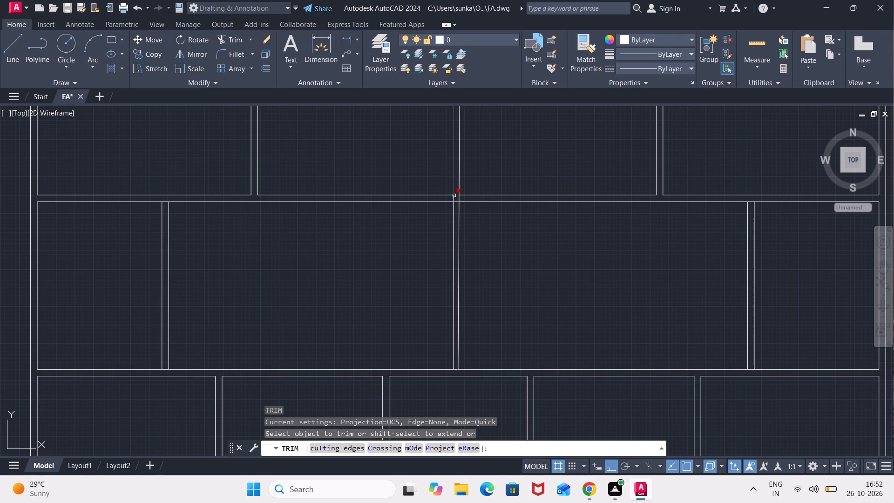
scroll(455, 201, "up", 2)
left_click(455, 201)
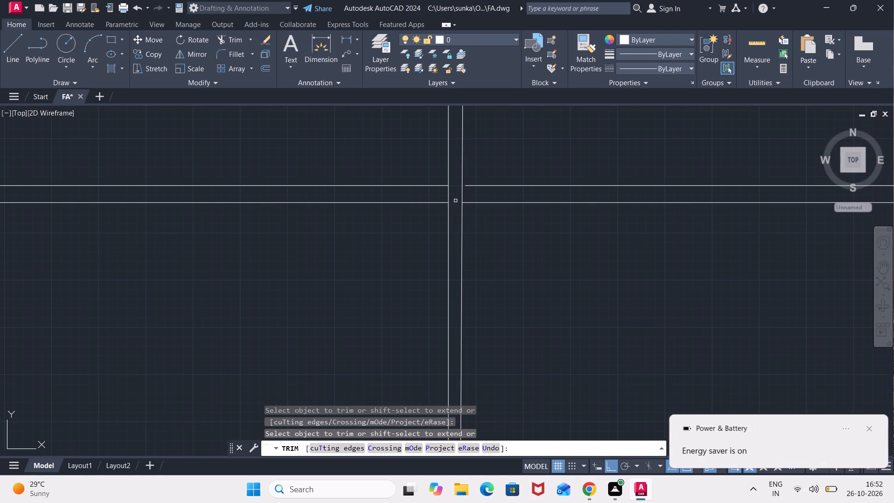
key("Escape")
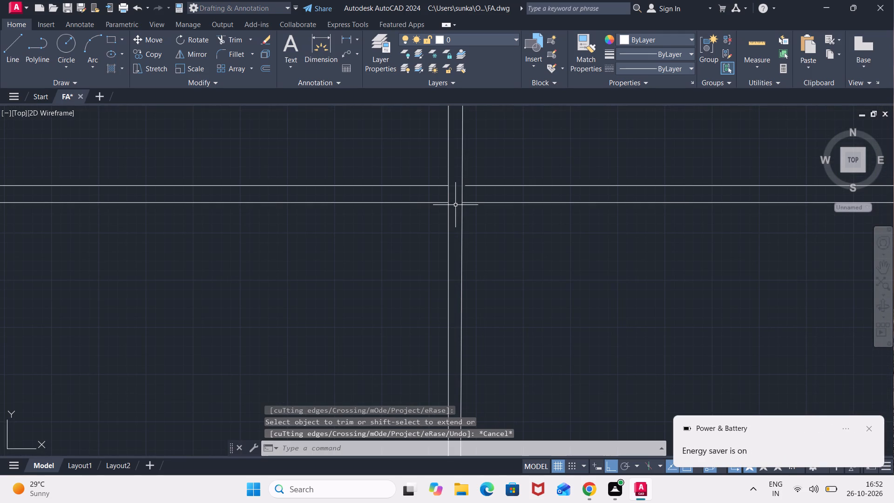
Stretch the southern line of the northern room just east of the middle partition west to meet the partition's east line.
left_click(480, 187)
scroll(469, 190, "up", 3)
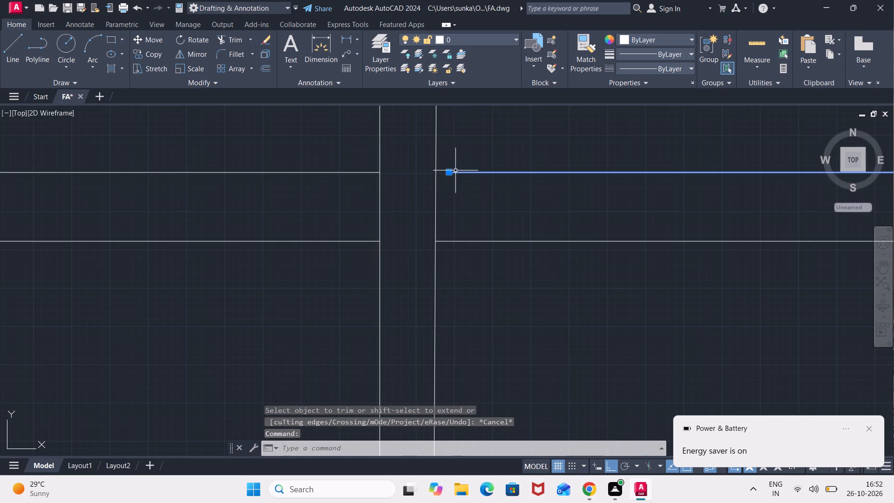
left_click(450, 173)
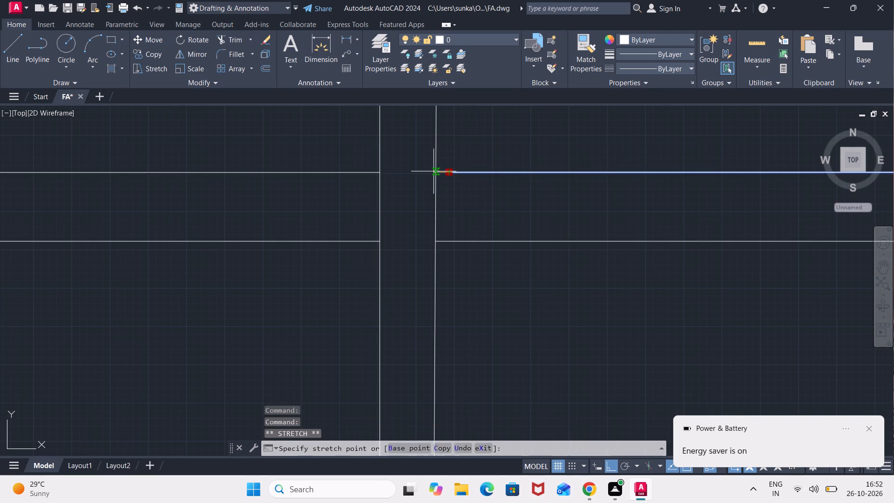
left_click(433, 172)
scroll(467, 166, "down", 6)
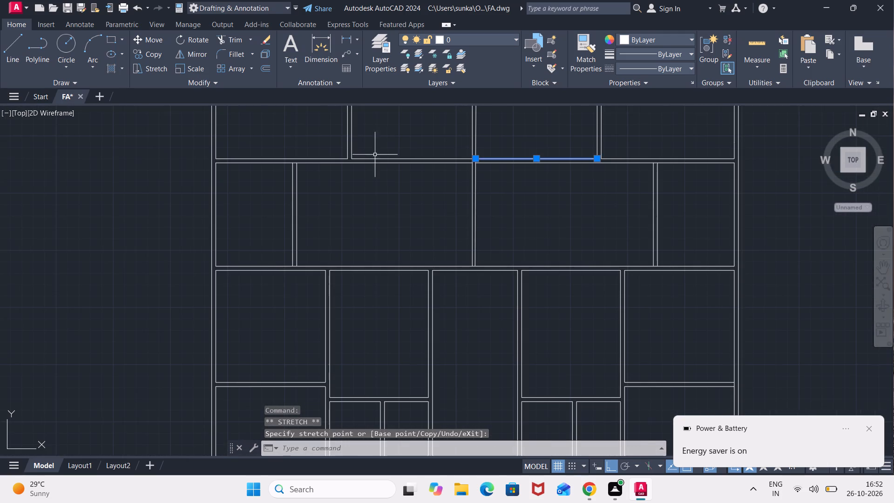
scroll(257, 158, "up", 4)
scroll(256, 158, "down", 1)
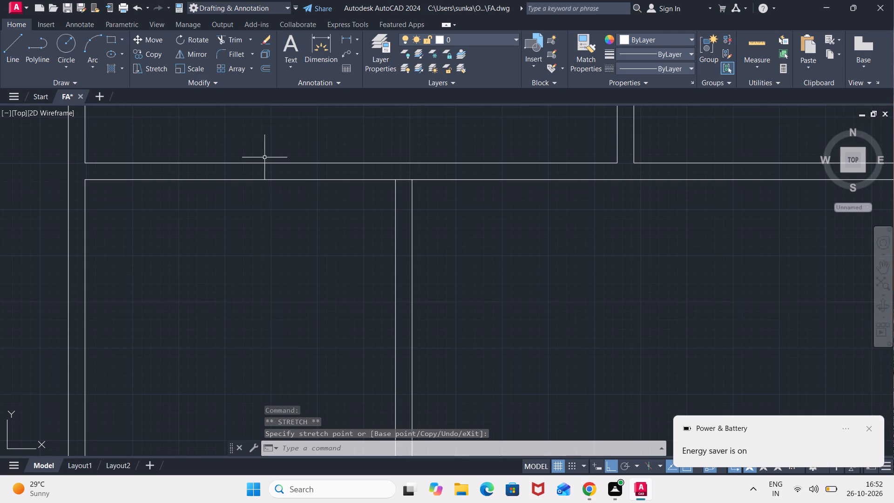
scroll(583, 170, "down", 1)
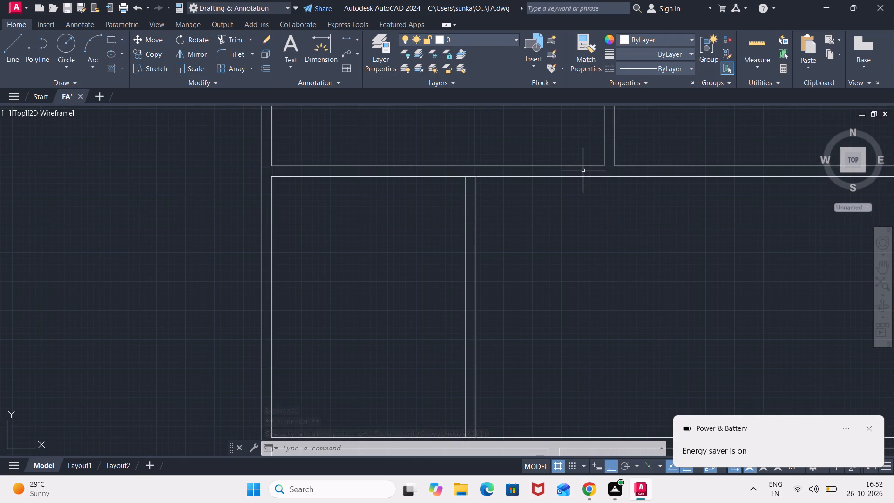
key("Escape")
key("Escape")
key("Escape")
key("Escape")
key("Escape")
key("Escape")
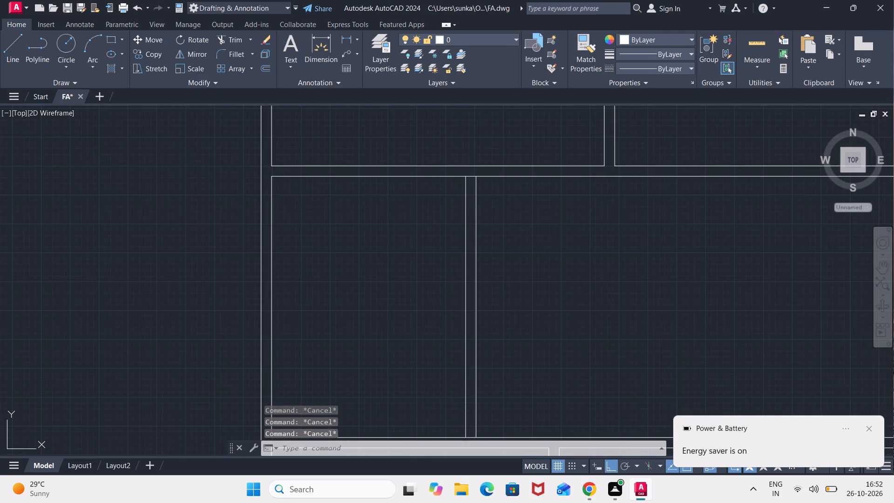
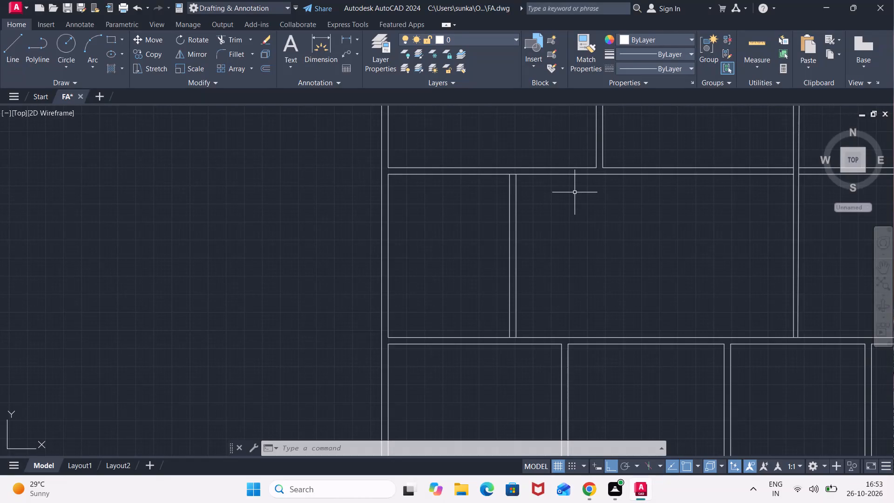
Trim the corridor's northern and southern wall lines between the two lines of its west partition.
type("TR")
key("Return")
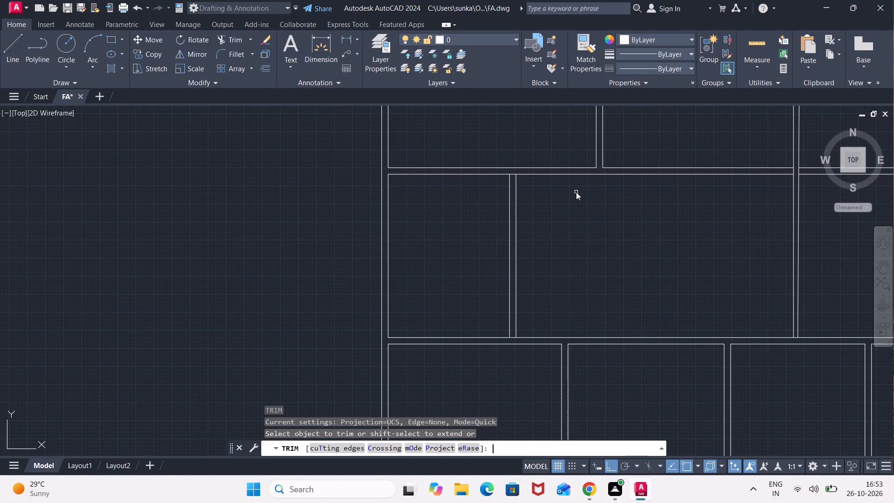
scroll(513, 174, "up", 1)
left_click(513, 174)
scroll(536, 282, "down", 2)
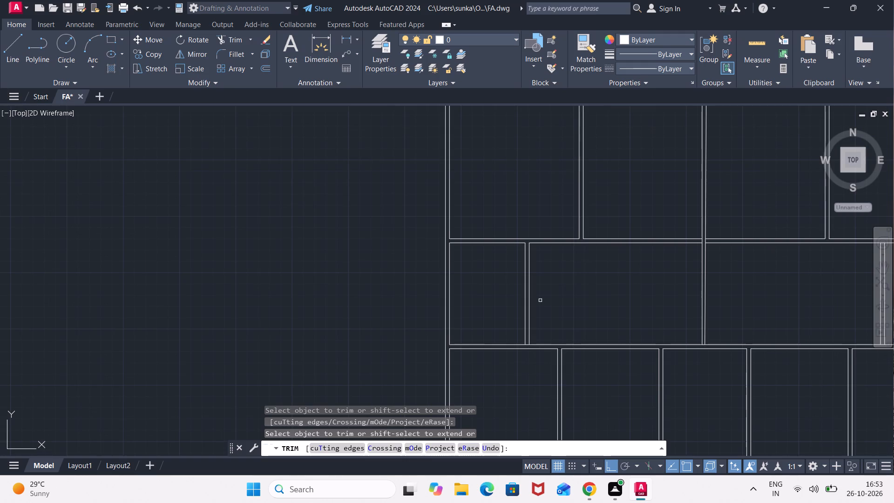
middle_click_drag(540, 300, 536, 248)
scroll(521, 295, "up", 2)
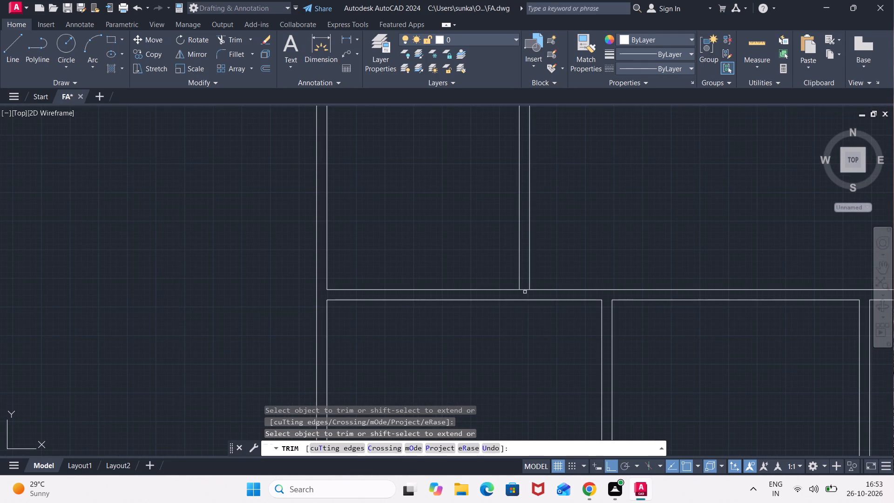
left_click(525, 292)
left_click(524, 279)
scroll(525, 279, "down", 2)
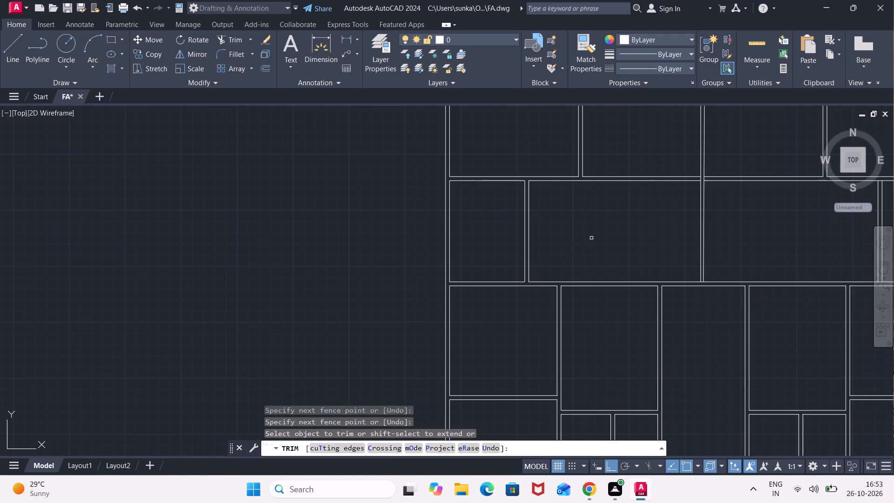
Trim the southern wall line between the corridor's middle partition lines, and the partition lines where they cross the northern wall.
scroll(592, 238, "down", 1)
middle_click_drag(592, 238, 533, 220)
scroll(597, 251, "up", 2)
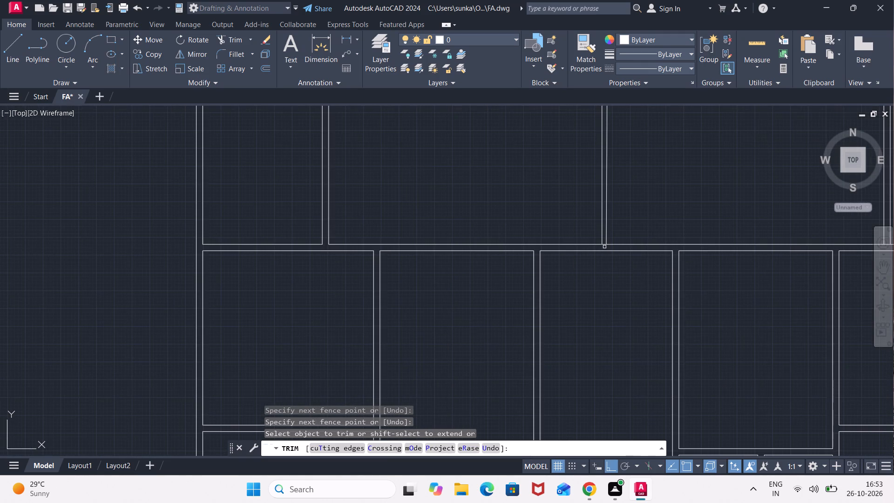
scroll(604, 247, "up", 2)
left_click(603, 242)
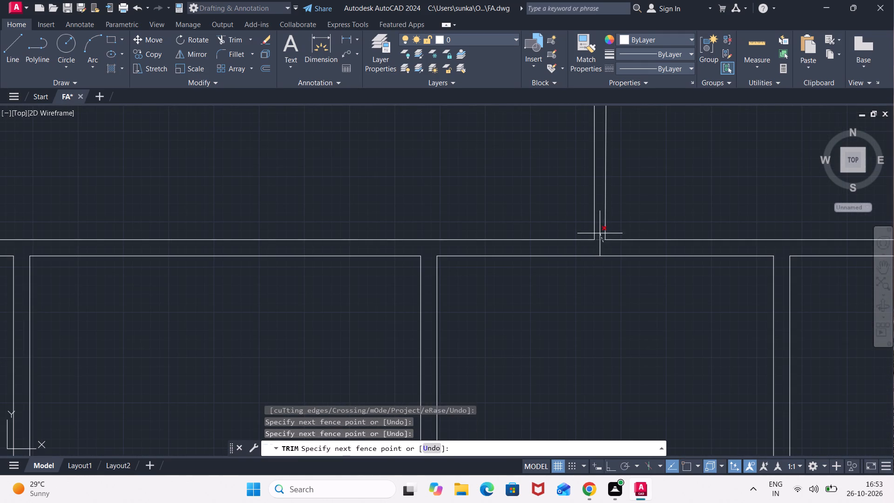
left_click(600, 233)
scroll(677, 218, "down", 2)
scroll(722, 199, "down", 1)
middle_click_drag(722, 199, 598, 243)
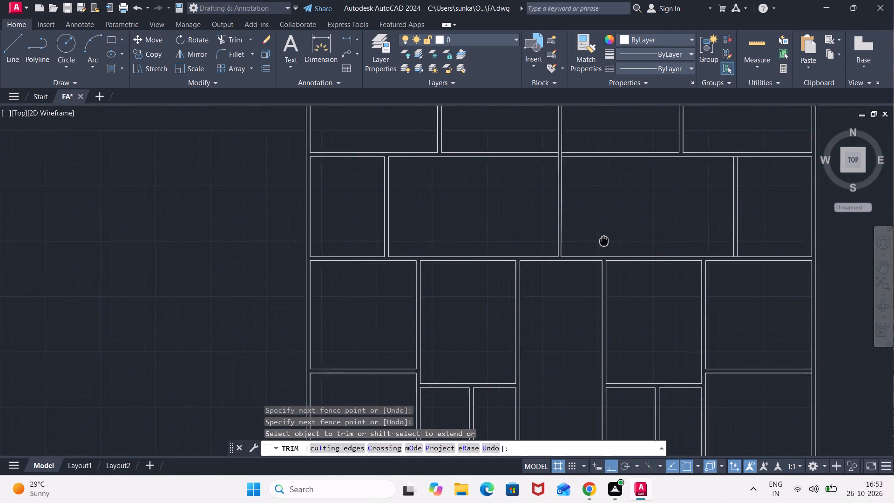
middle_click_drag(598, 243, 555, 265)
scroll(511, 176, "up", 2)
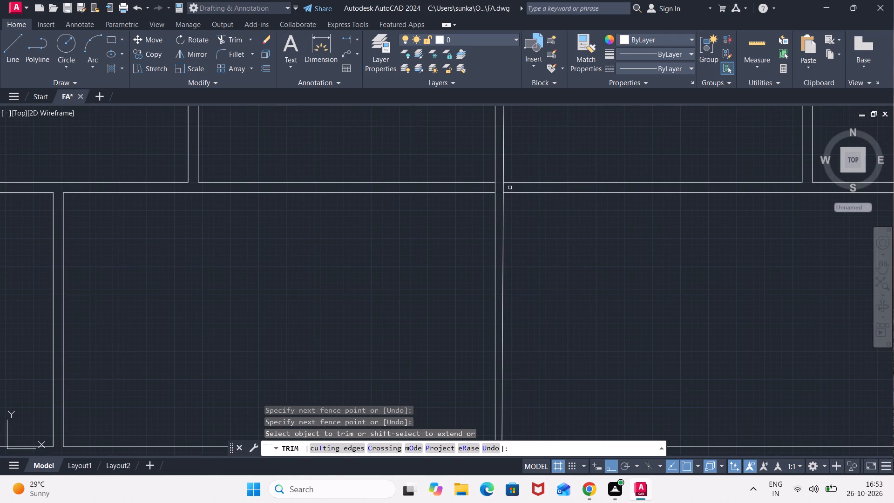
left_click(510, 188)
left_click(487, 188)
Trim the corridor's northern and southern wall lines between the two lines of its east partition.
scroll(596, 239, "down", 1)
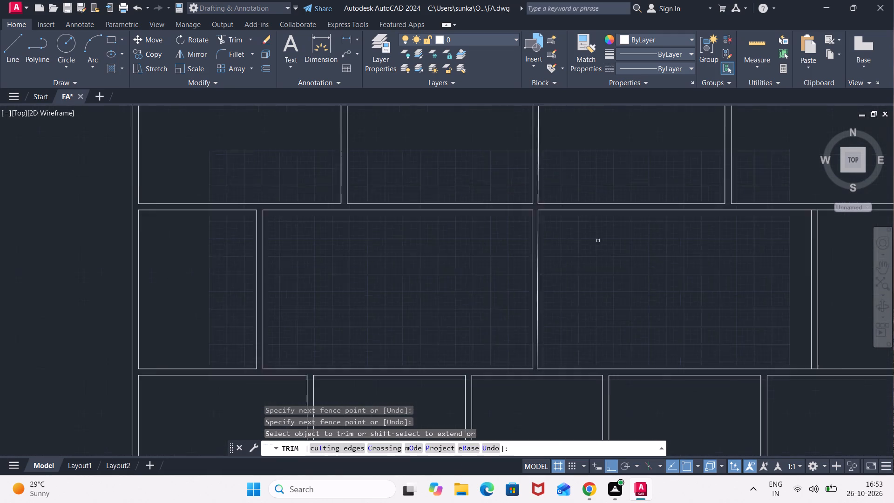
scroll(601, 243, "down", 1)
middle_click_drag(629, 253, 479, 235)
scroll(594, 212, "up", 2)
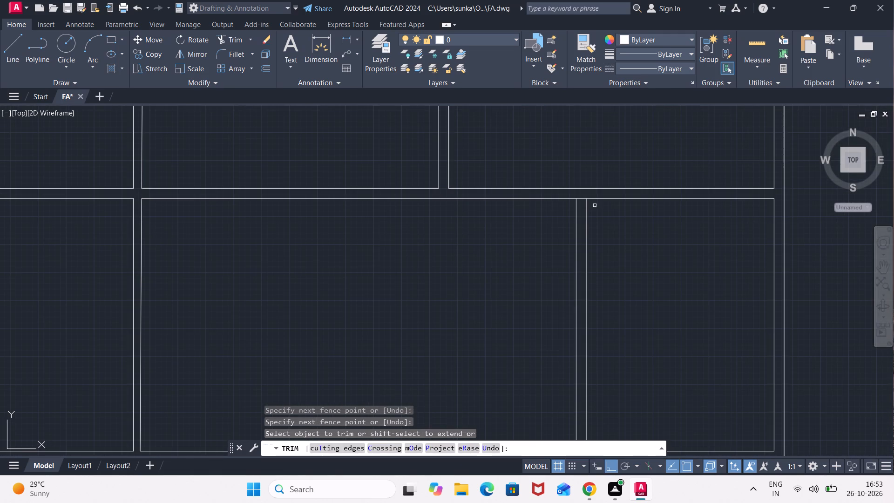
left_click(584, 203)
left_click(582, 193)
scroll(614, 248, "down", 1)
middle_click_drag(622, 250, 622, 244)
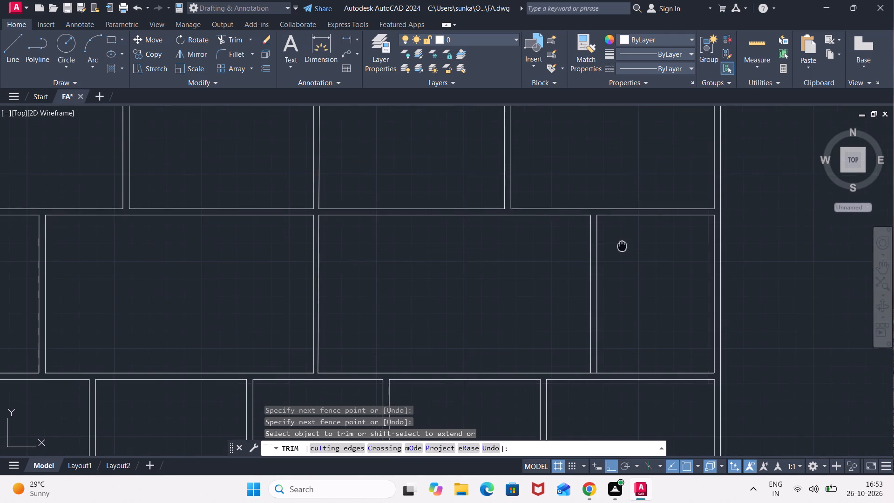
middle_click_drag(622, 244, 591, 148)
scroll(563, 272, "up", 2)
left_click(563, 281)
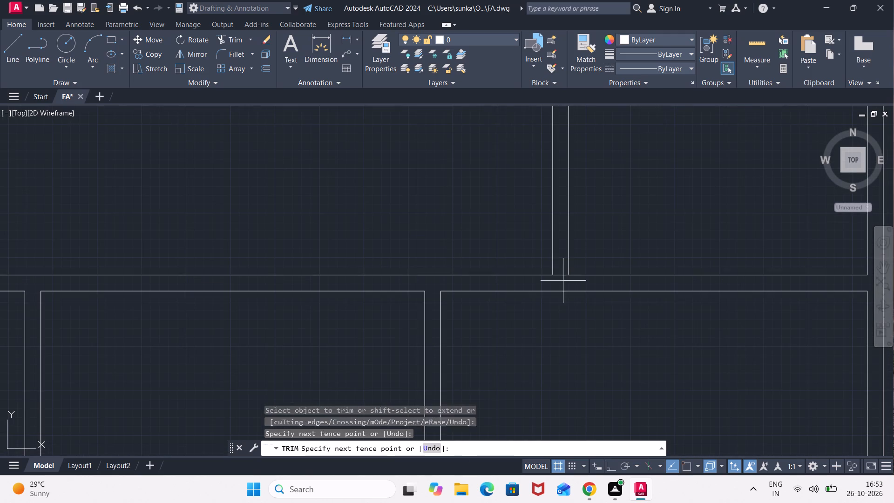
left_click(563, 263)
scroll(557, 288, "down", 4)
middle_click_drag(552, 312, 545, 227)
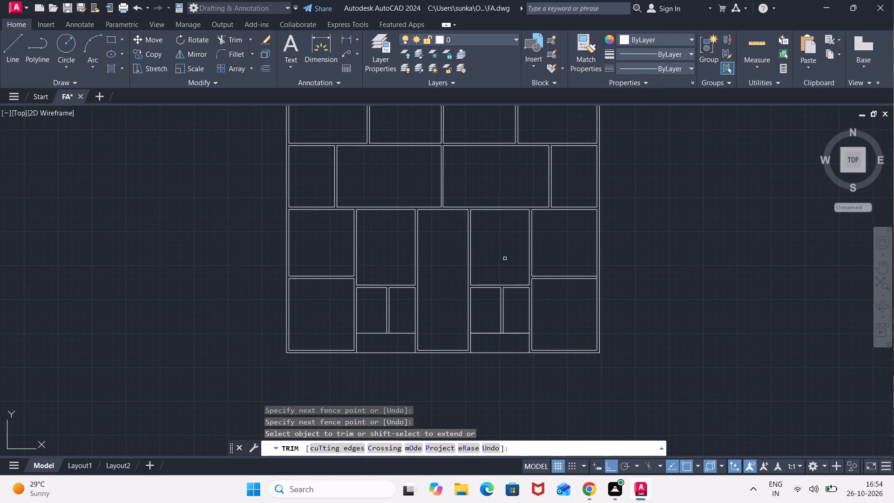
key("Escape")
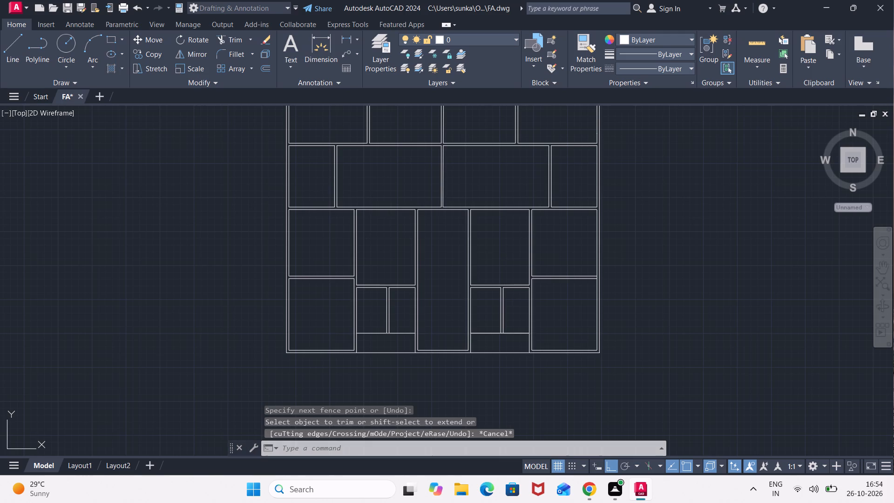
Offset the northern wall lines of the corridor's east and west end rooms 4' to the south.
key("o")
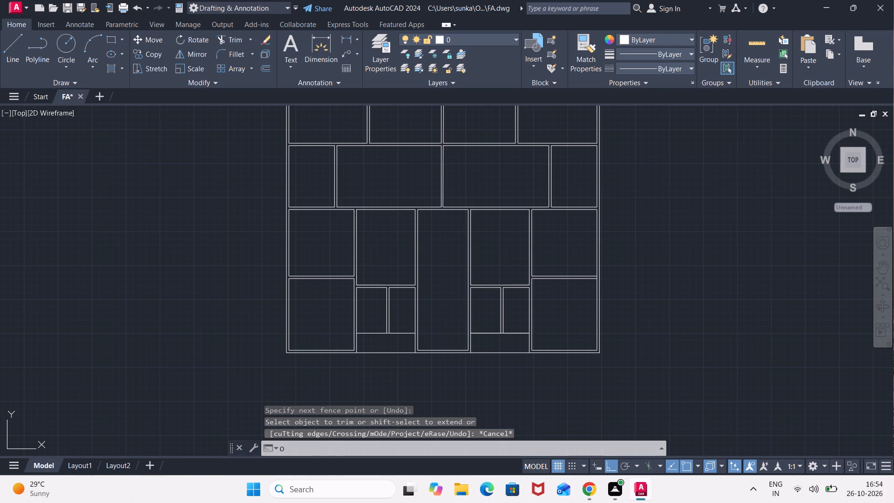
key("Return")
type("4'")
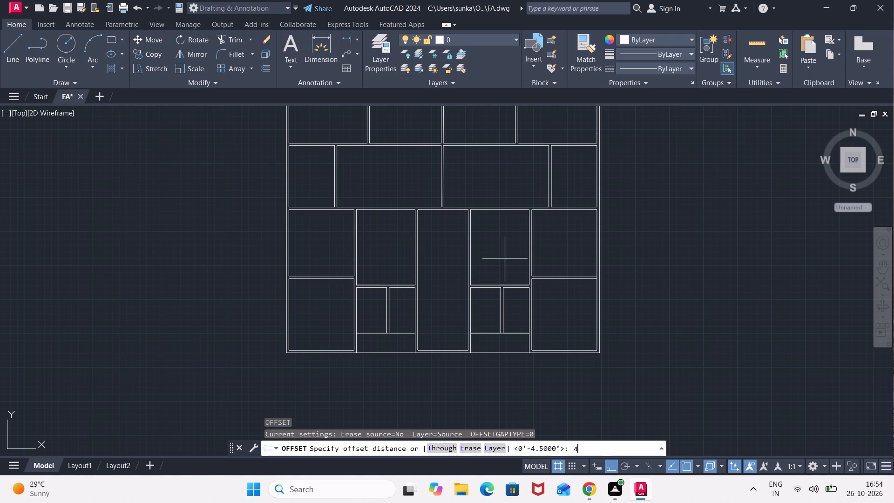
key("Return")
scroll(582, 152, "up", 2)
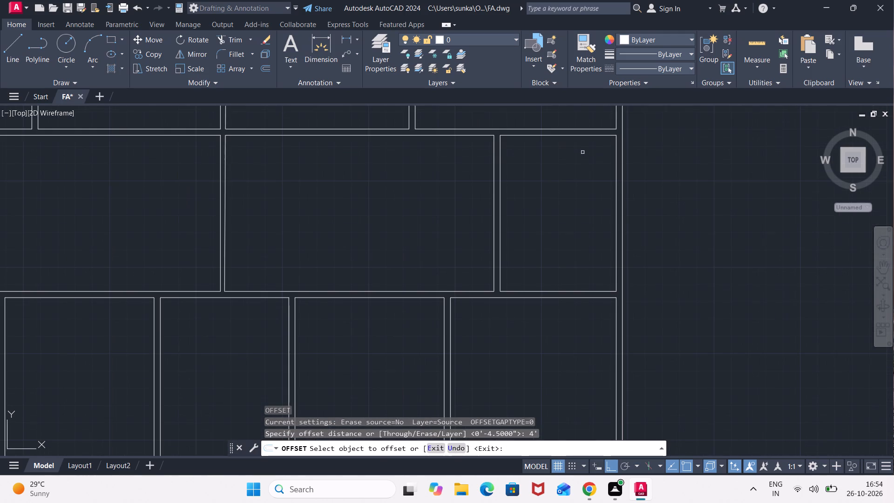
left_click(581, 134)
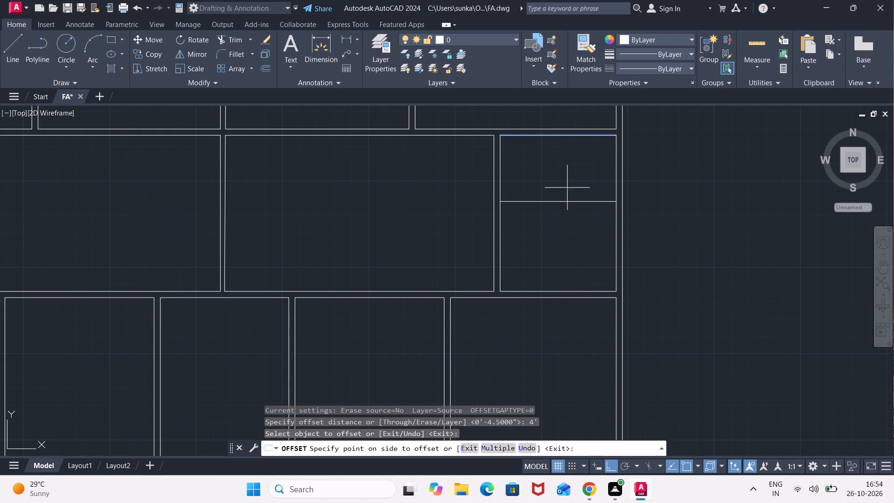
left_click(564, 201)
middle_click_drag(414, 199, 684, 197)
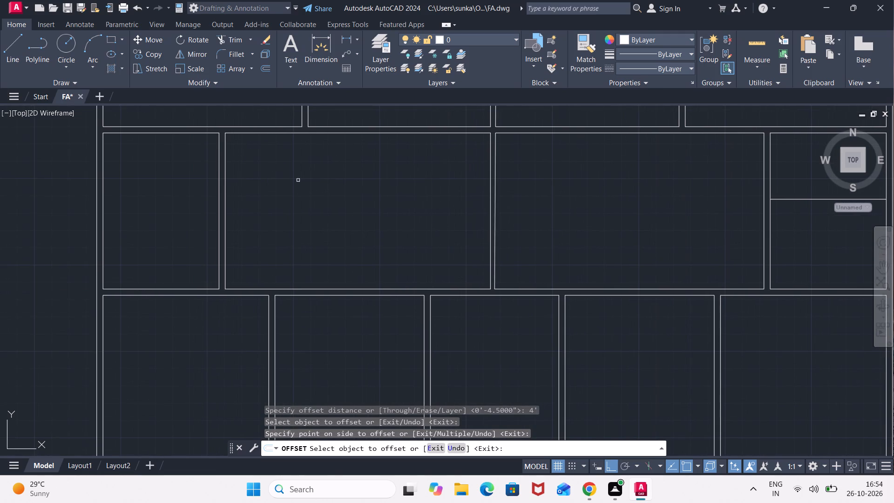
left_click(198, 134)
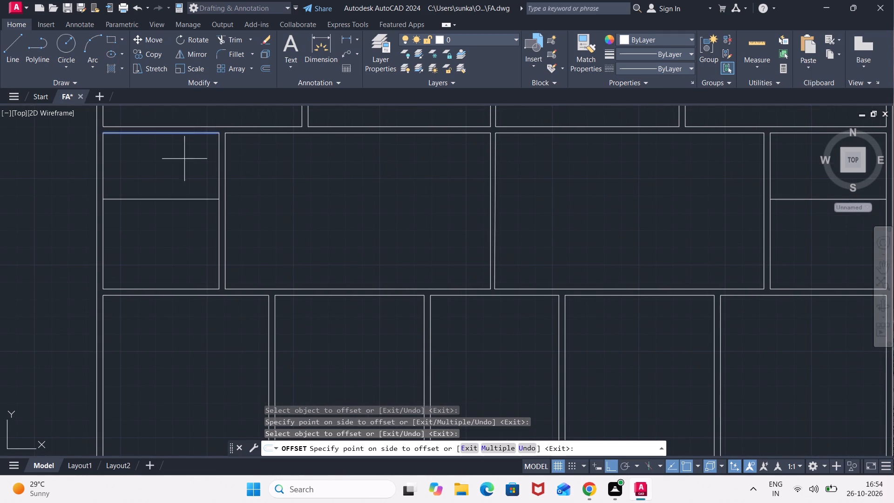
left_click(174, 184)
Offset the dividing lines in the west and east end rooms 4.5" to the south to form partitions.
key("space")
key("space")
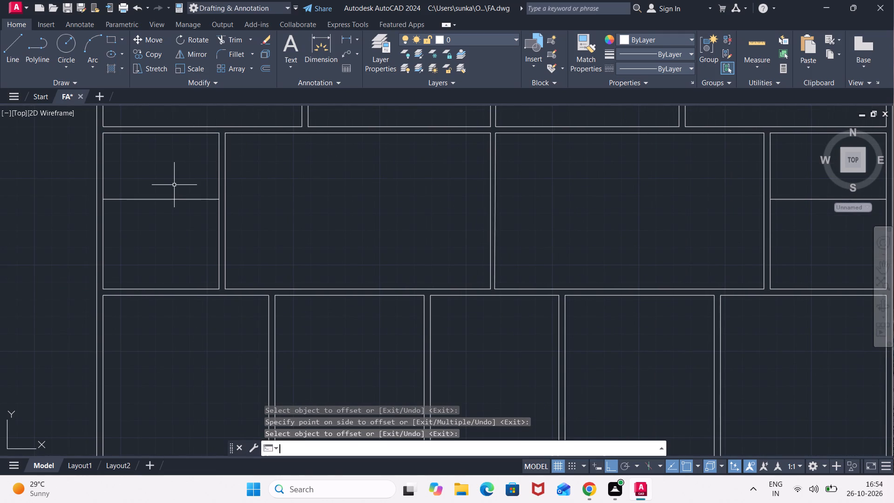
type("4.5\"")
key("Return")
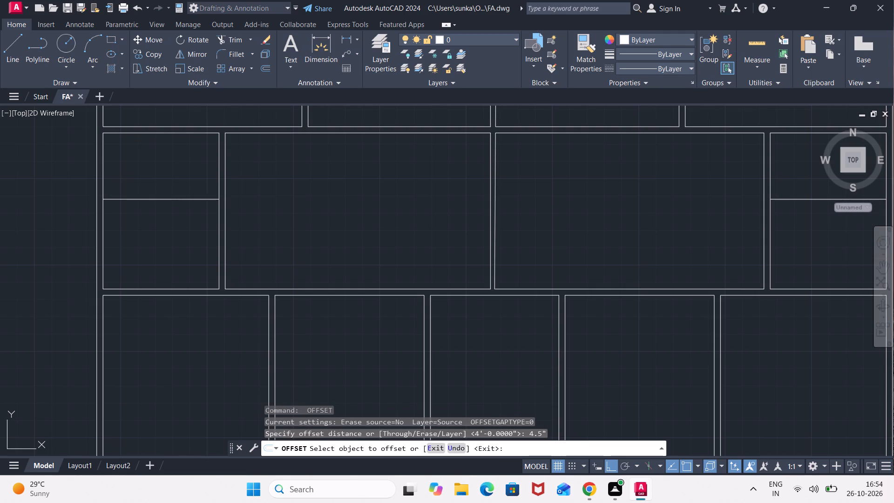
left_click(173, 200)
left_click(173, 225)
scroll(441, 220, "down", 1)
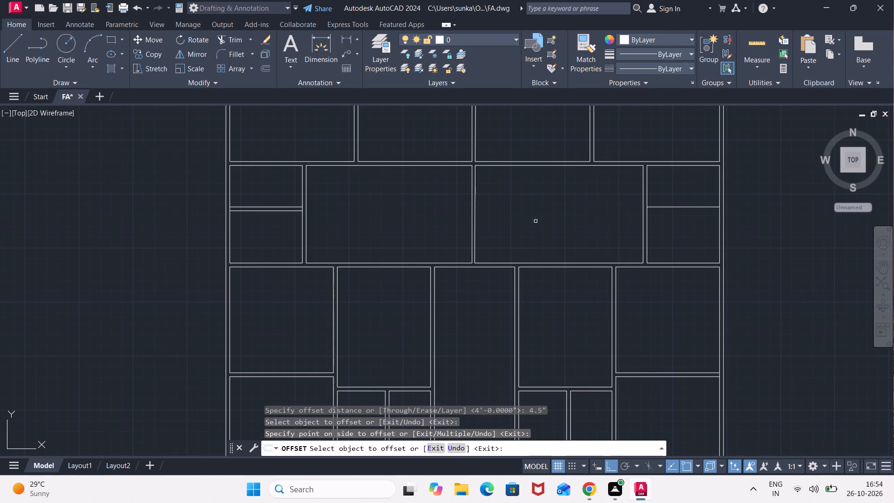
left_click(663, 207)
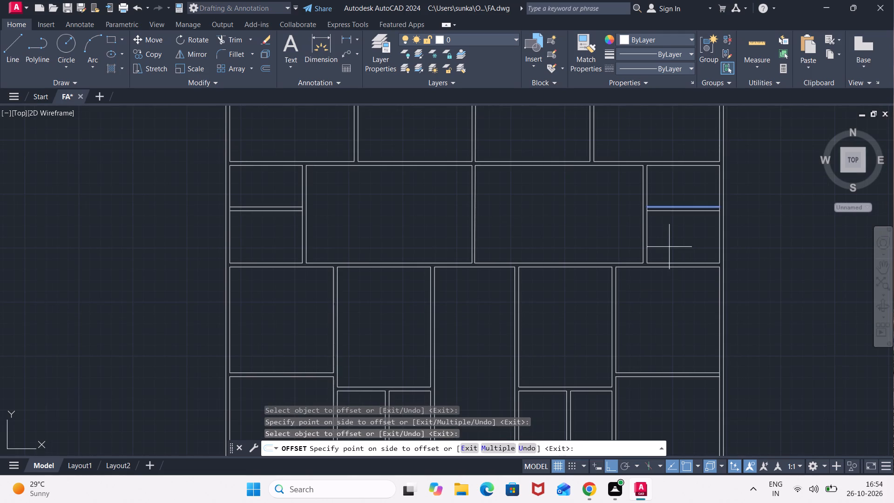
left_click(669, 251)
key("Escape")
Trim the side wall lines between the two dividing partition lines of the east end room.
type("TR")
key("Return")
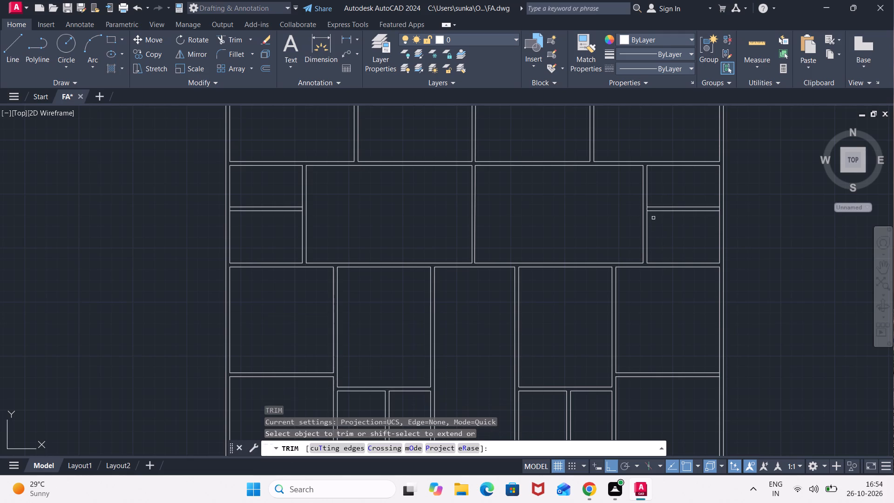
scroll(653, 218, "up", 2)
left_click(640, 196)
left_click(631, 197)
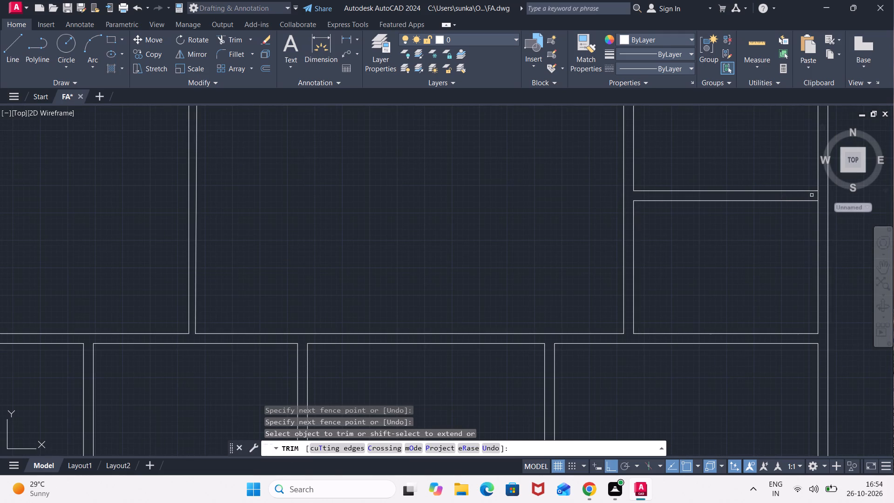
middle_click_drag(770, 198, 637, 203)
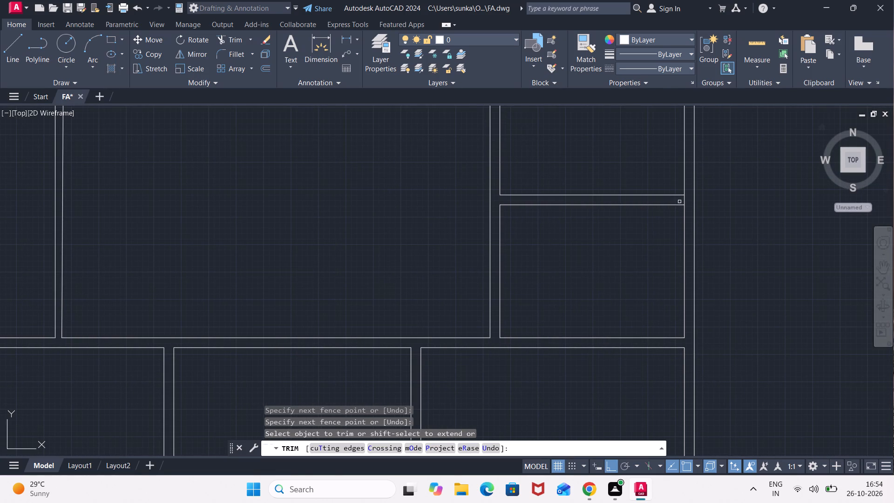
left_click(679, 202)
left_click(689, 198)
Trim both side wall lines between the two dividing partition lines of the west end room.
scroll(376, 228, "down", 2)
middle_click_drag(363, 227, 691, 219)
scroll(430, 212, "up", 1)
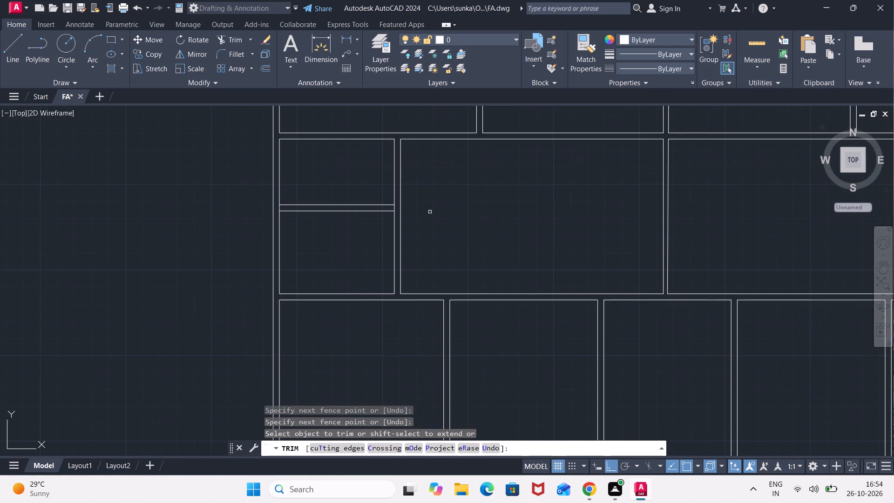
scroll(394, 208, "up", 2)
left_click(394, 208)
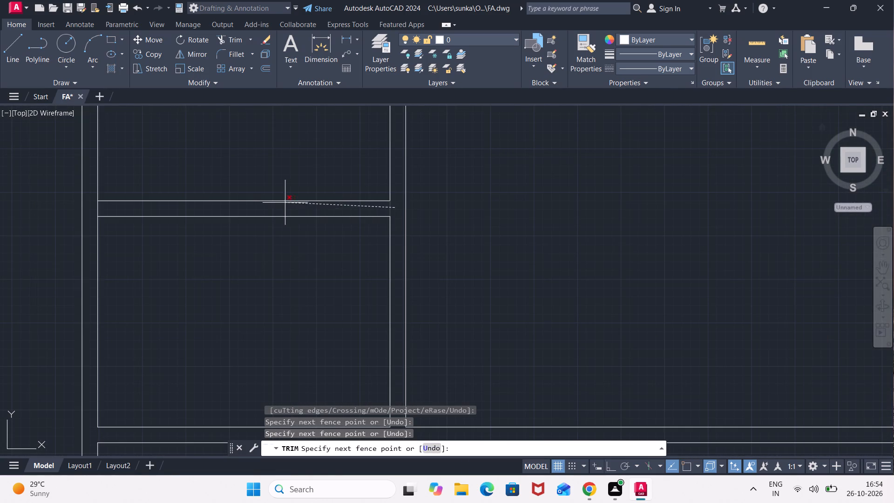
left_click(88, 211)
Examine the wall lines along the plan's southern edge, around the small rooms and the central room, and end the trimming.
scroll(505, 208, "down", 4)
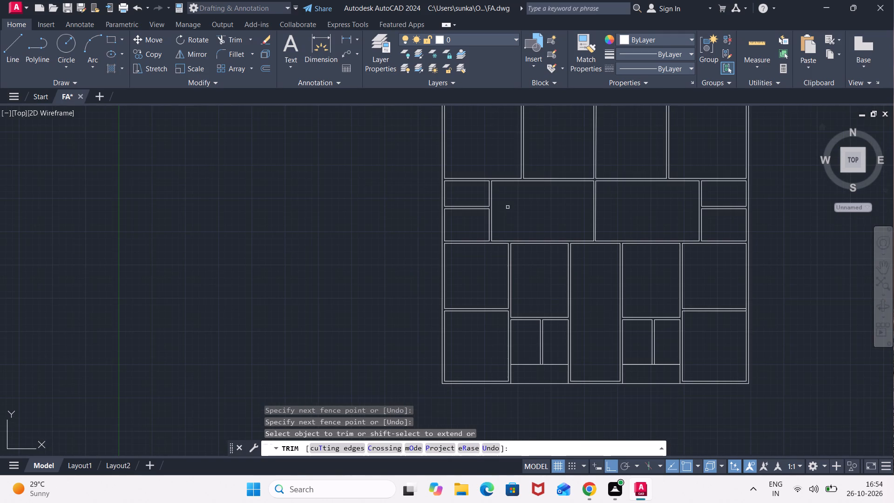
middle_click_drag(508, 207, 457, 154)
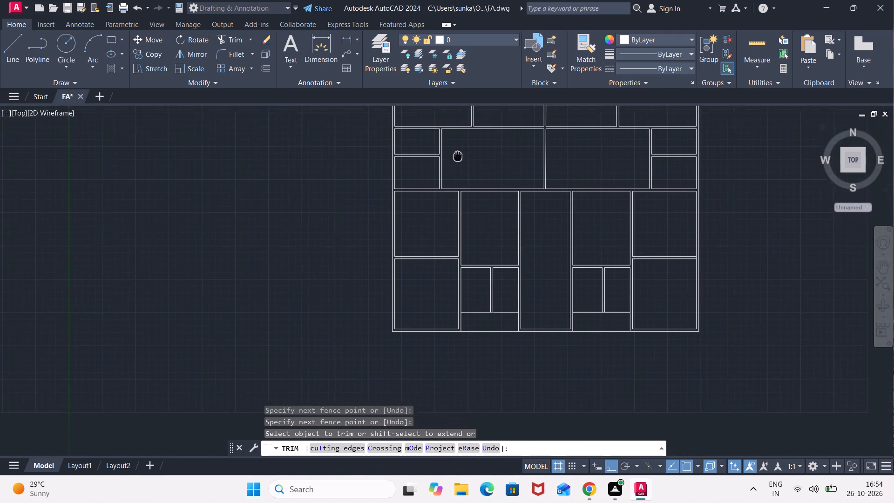
middle_click_drag(457, 154, 427, 85)
scroll(477, 268, "up", 1)
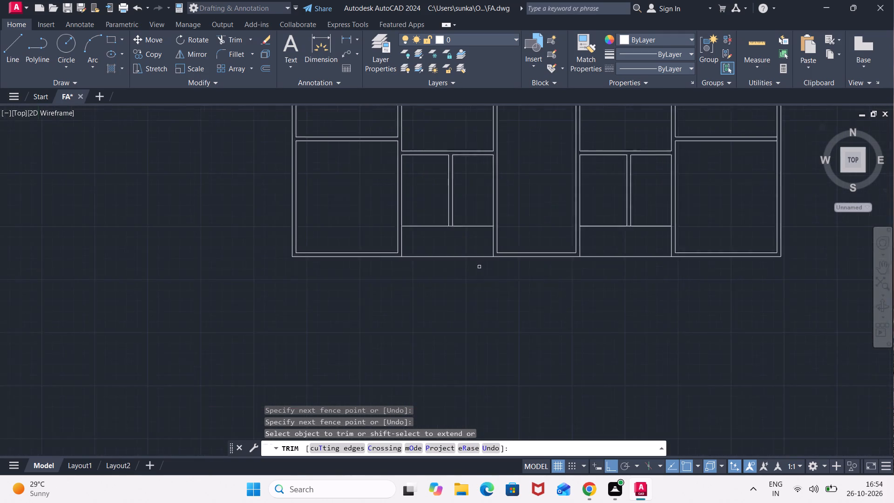
scroll(480, 266, "up", 4)
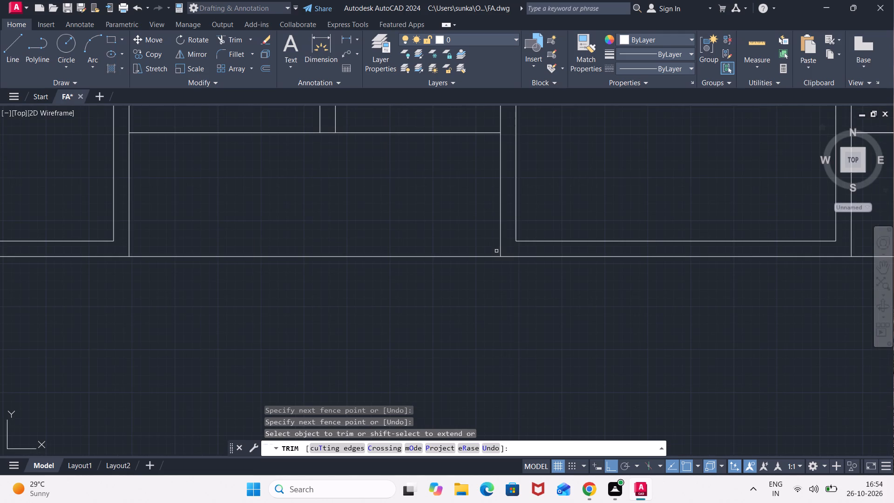
scroll(458, 229, "down", 2)
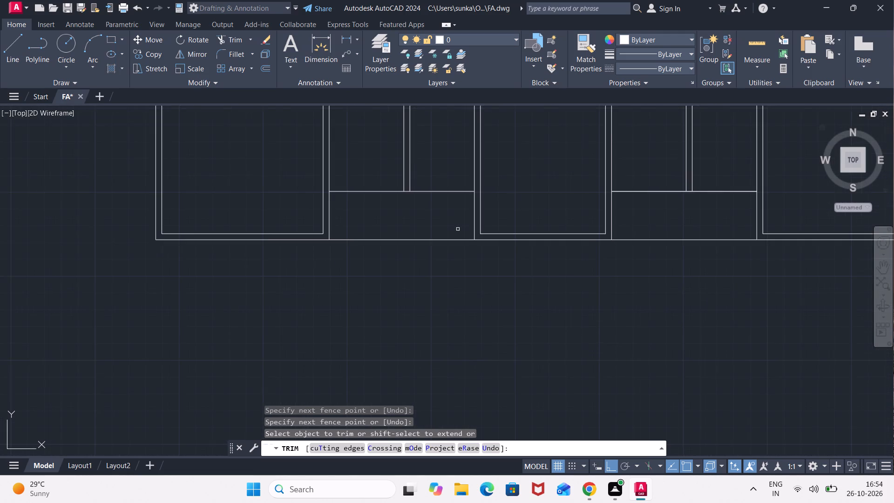
scroll(458, 229, "down", 1)
middle_click_drag(458, 229, 489, 292)
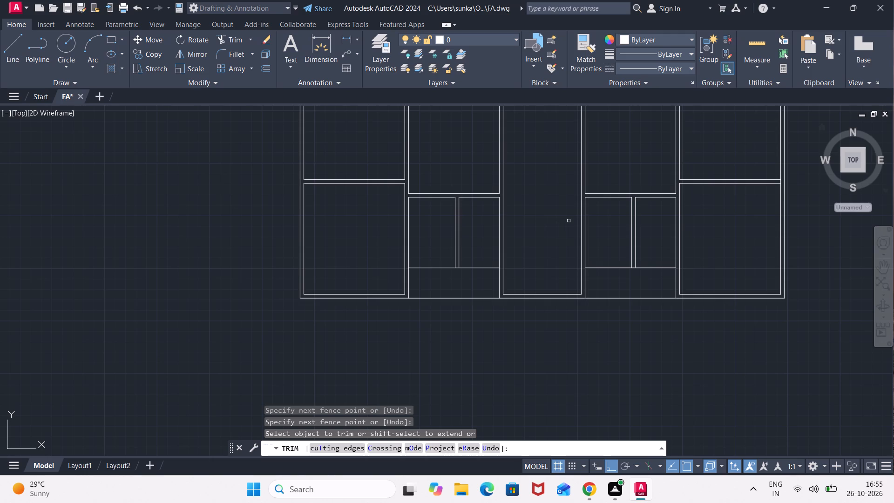
key("Escape")
Draw a short line across the central southern room's west partition, starting at the midpoint of the adjoining room's wall line.
middle_click_drag(537, 184, 542, 266)
key("l")
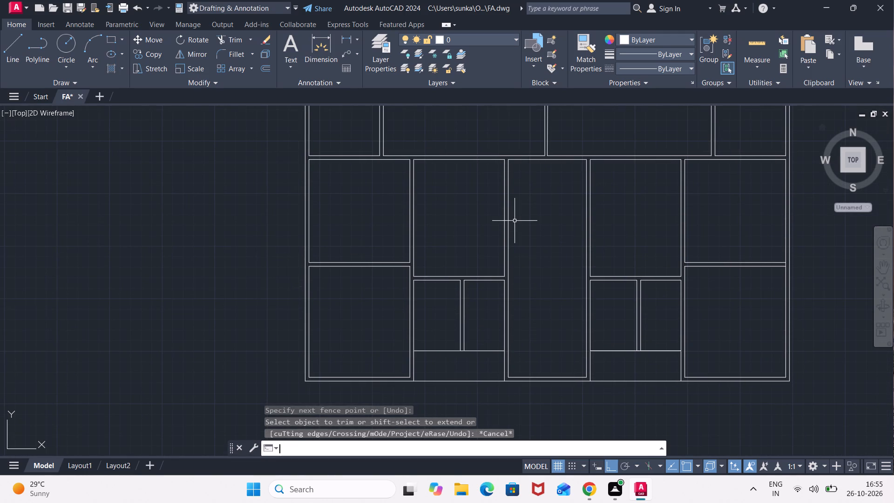
key("Return")
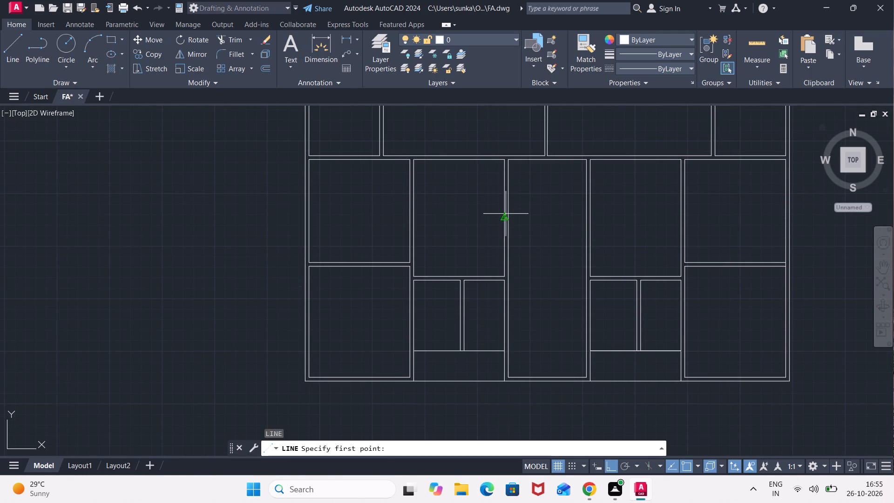
scroll(506, 217, "up", 2)
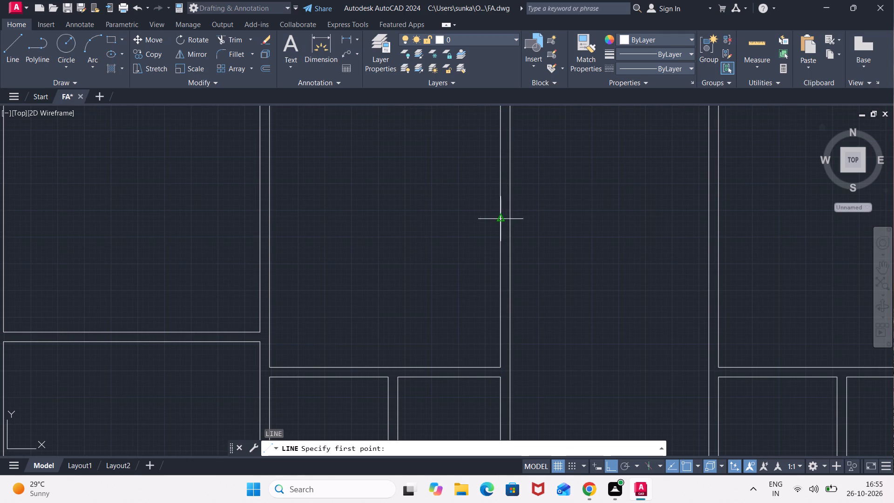
left_click(498, 218)
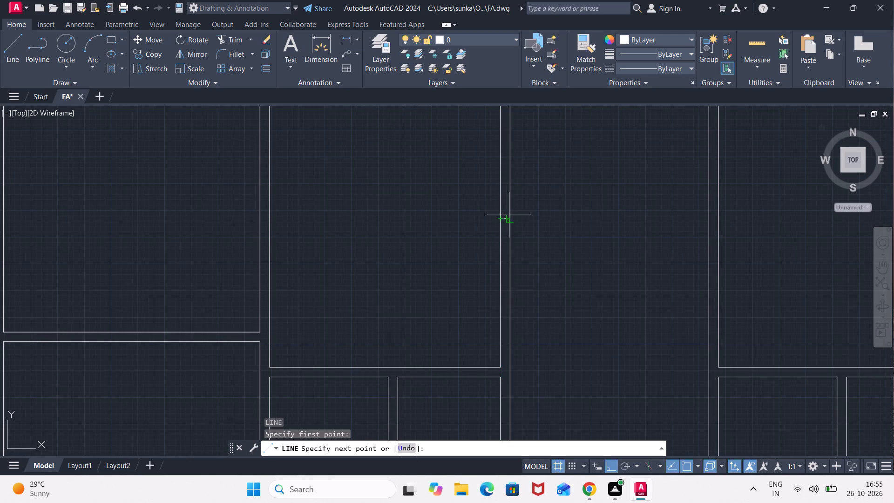
left_click(509, 215)
key("Escape")
Draw a short line across the central southern room's east partition, aligned with the one across the west partition.
scroll(540, 216, "down", 2)
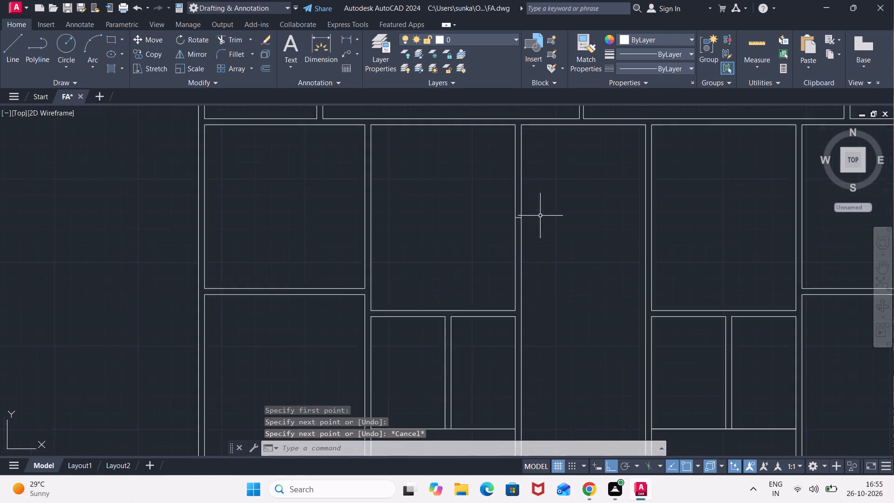
scroll(543, 216, "down", 2)
scroll(542, 220, "up", 4)
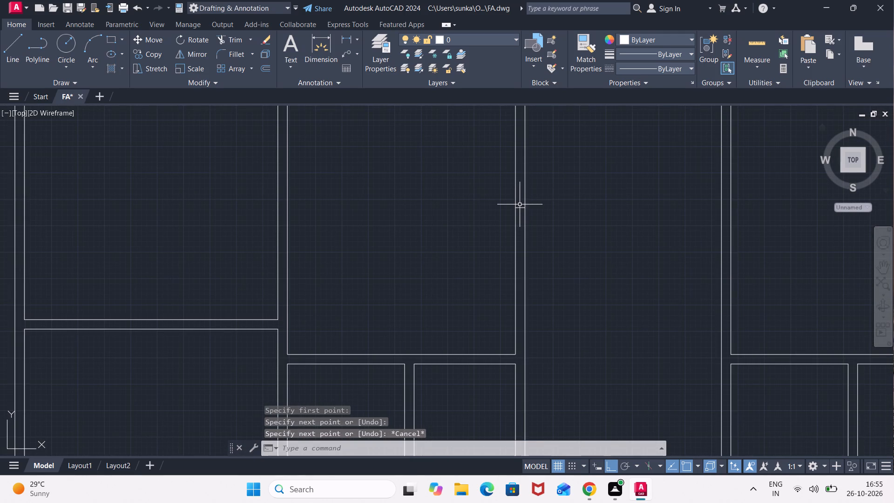
key("l")
key("Return")
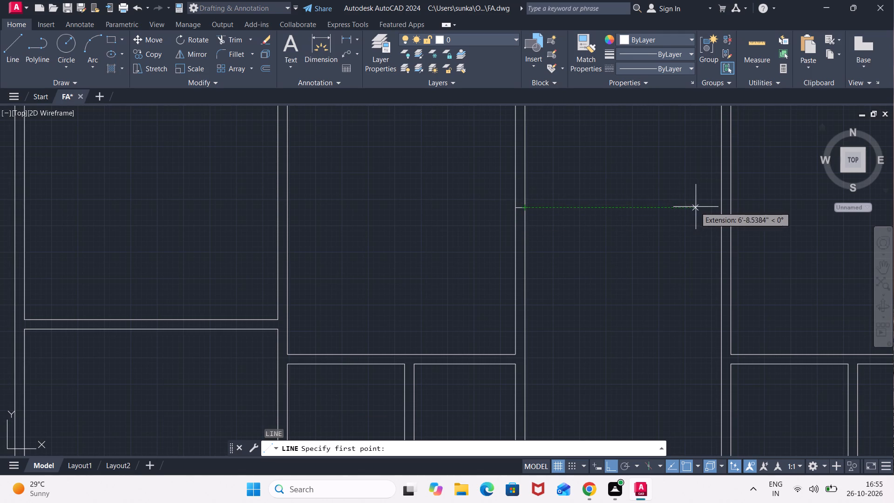
left_click(723, 208)
left_click(734, 207)
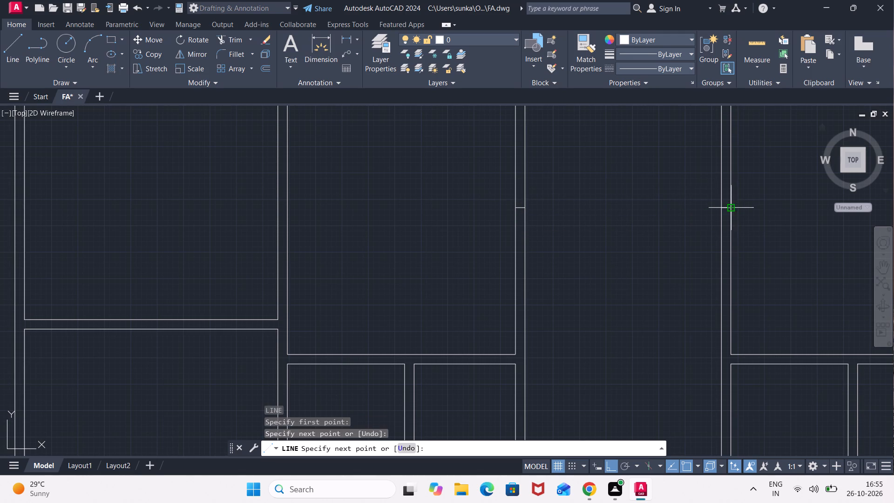
key("Escape")
Draw a horizontal line across the central southern room between its side walls, just south of the two short partition lines.
scroll(725, 216, "down", 1)
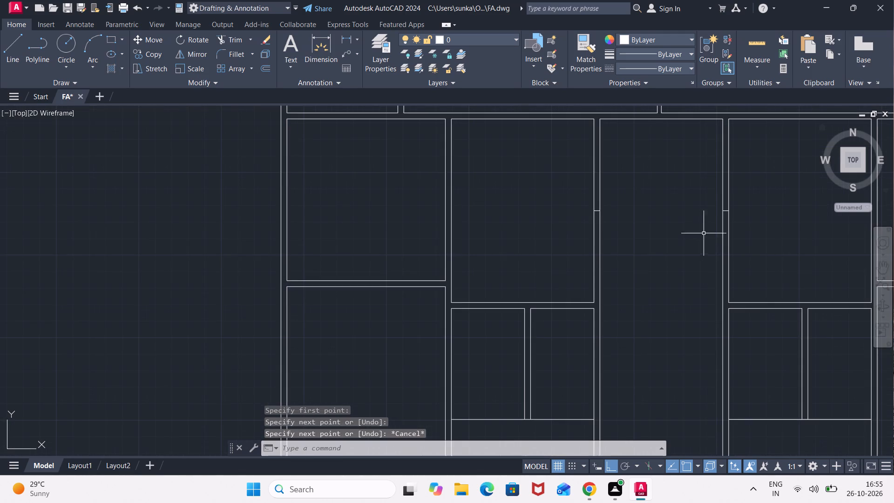
middle_click_drag(695, 238, 687, 190)
scroll(687, 190, "up", 1)
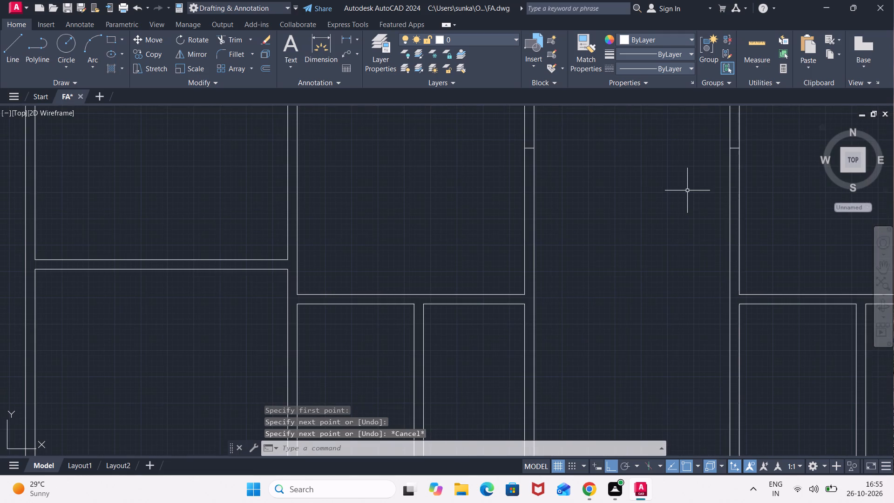
key("l")
key("Return")
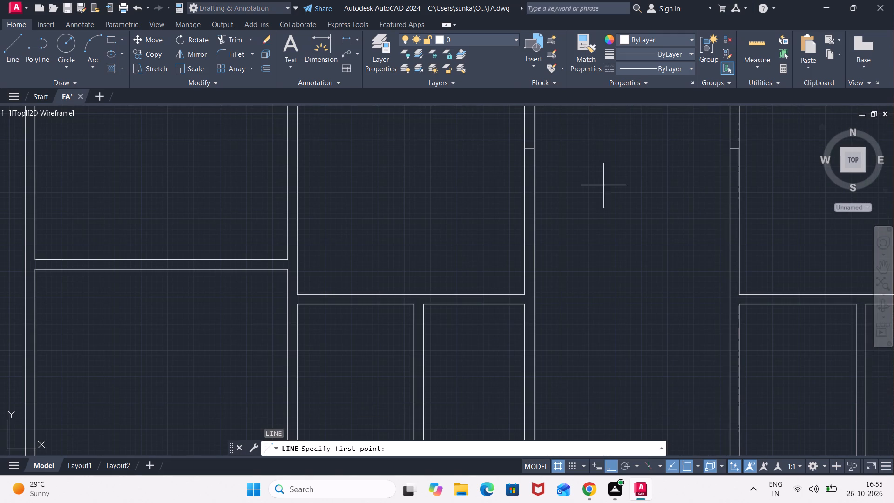
left_click(536, 161)
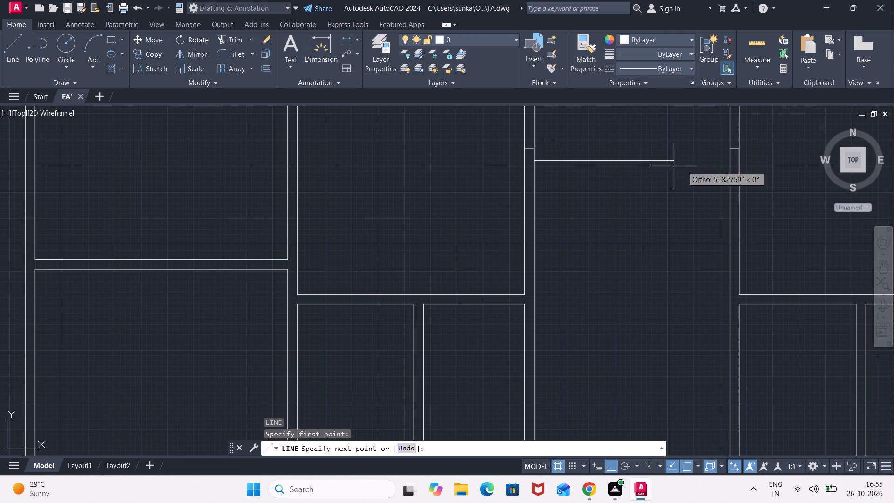
left_click(732, 162)
key("Escape")
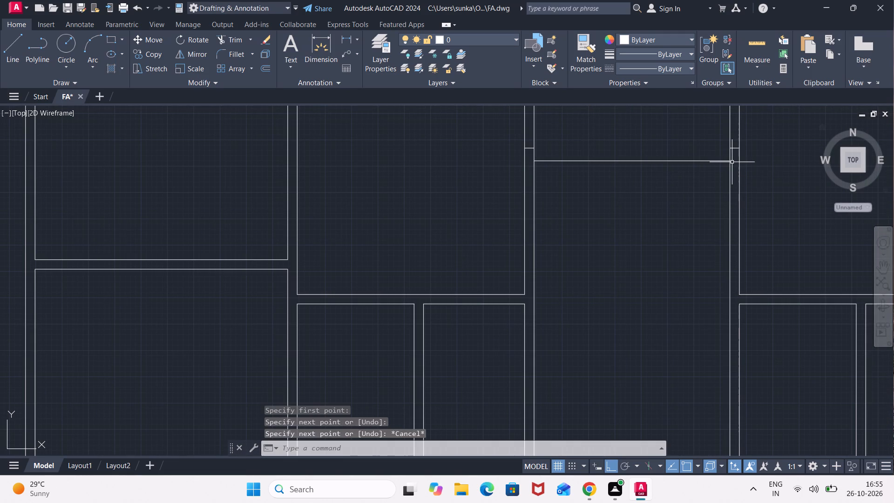
Offset the central room's horizontal line 10" to the south, repeating from each new line until five copies are made.
key("o")
key("Return")
type("10\"")
key("Return")
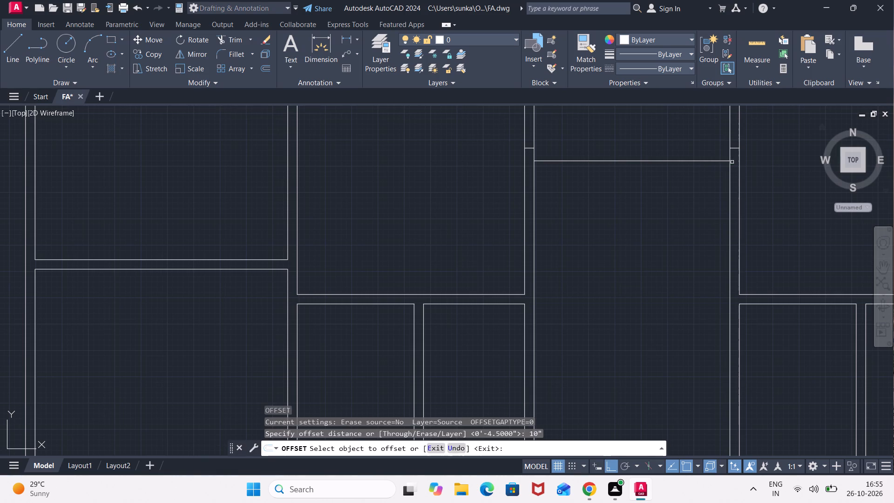
left_click(714, 162)
left_click(705, 215)
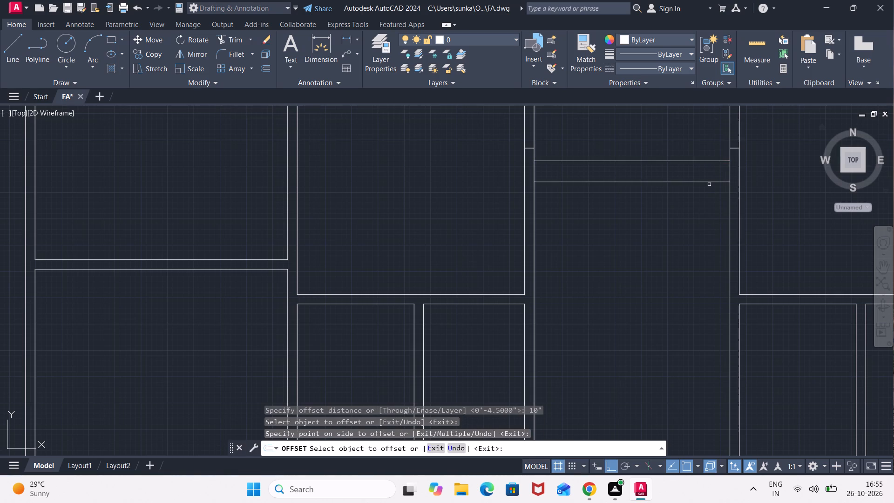
left_click(708, 182)
left_click(698, 227)
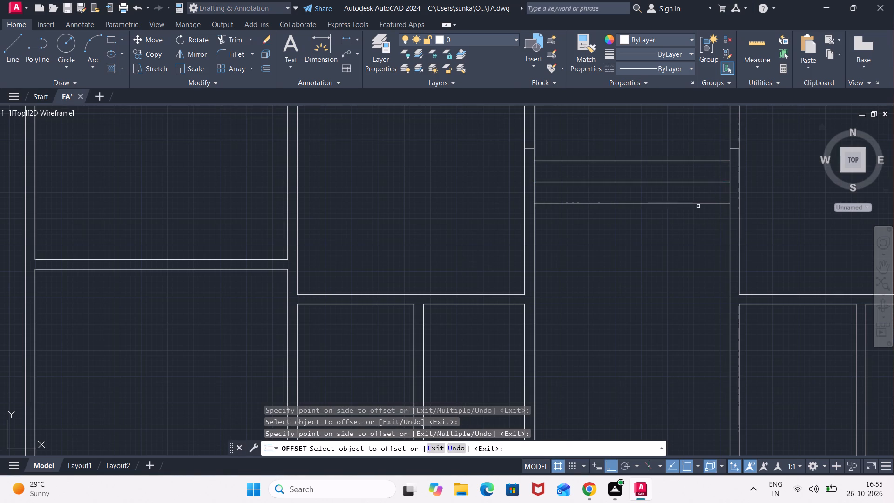
left_click(698, 204)
left_click(680, 242)
left_click_drag(680, 225, 675, 231)
left_click(656, 269)
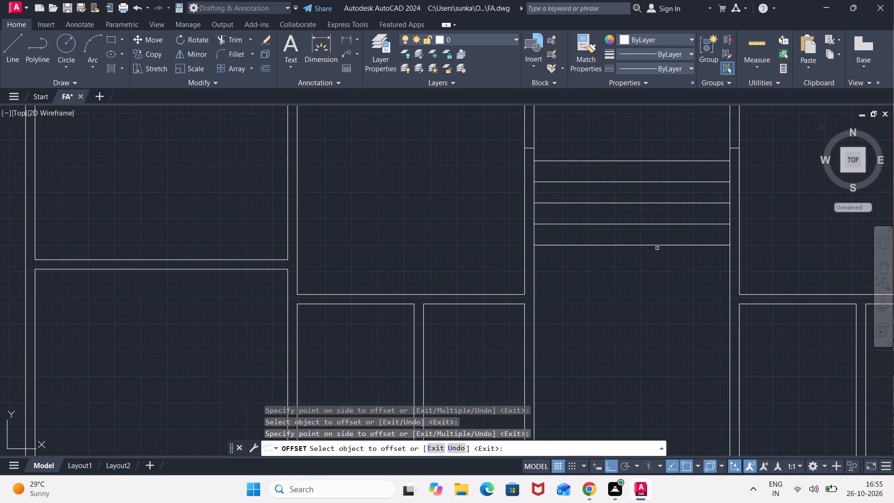
left_click(657, 246)
left_click(650, 281)
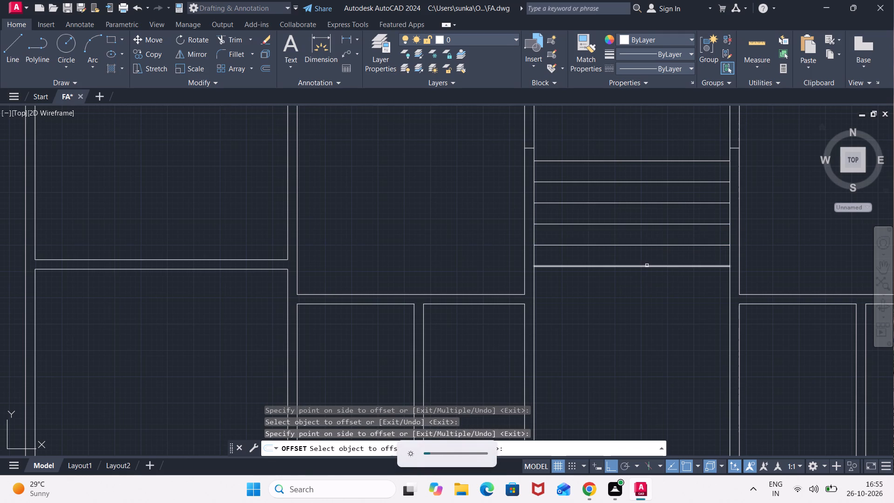
Offset the southernmost line of the central room's series 10" further south four more times.
left_click(647, 265)
left_click(650, 343)
left_click(654, 287)
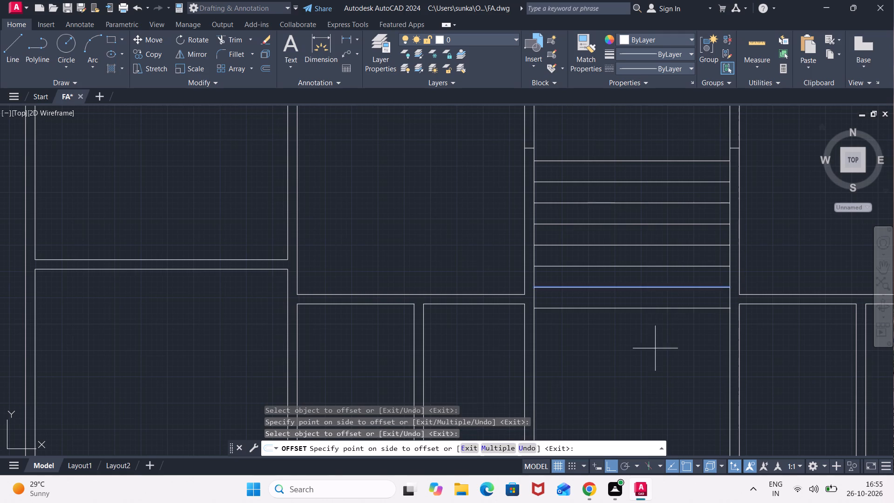
left_click(655, 348)
left_click(663, 310)
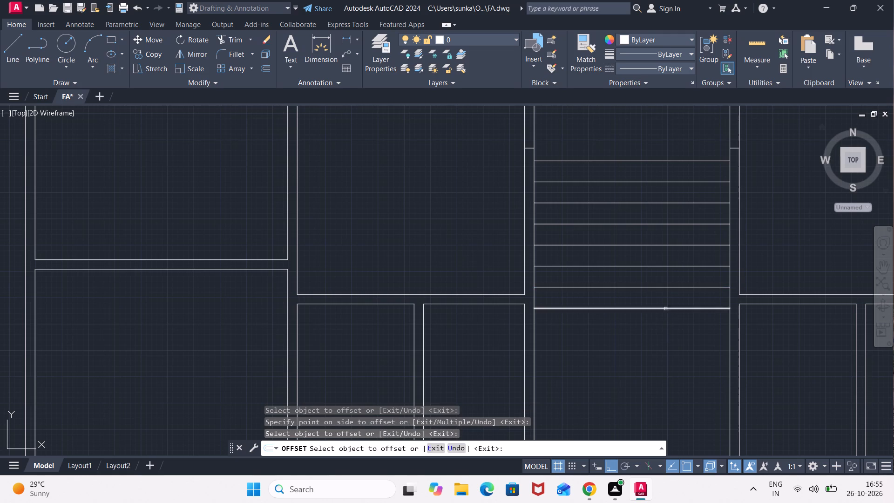
left_click(665, 309)
left_click(662, 370)
left_click_drag(659, 330, 660, 382)
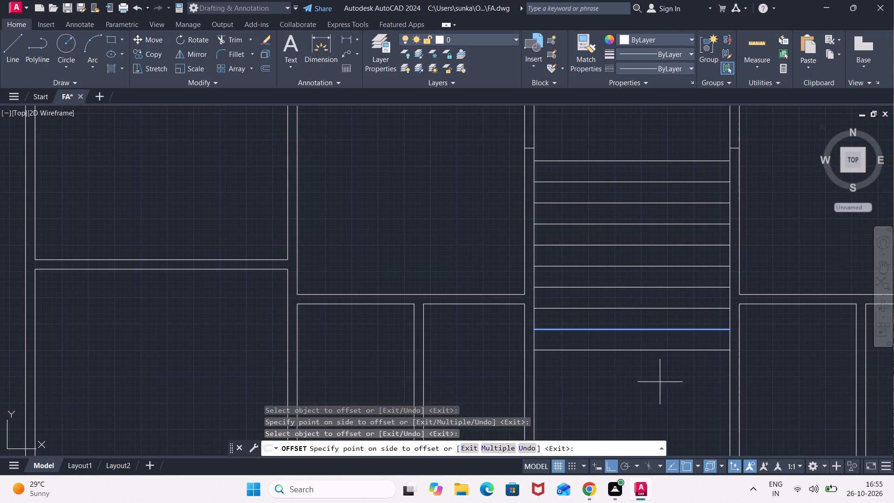
left_click_drag(660, 382, 660, 383)
left_click(661, 382)
Add five more parallel lines at 10" spacing south of the central room's series, and end the offsetting.
middle_click_drag(661, 367, 663, 227)
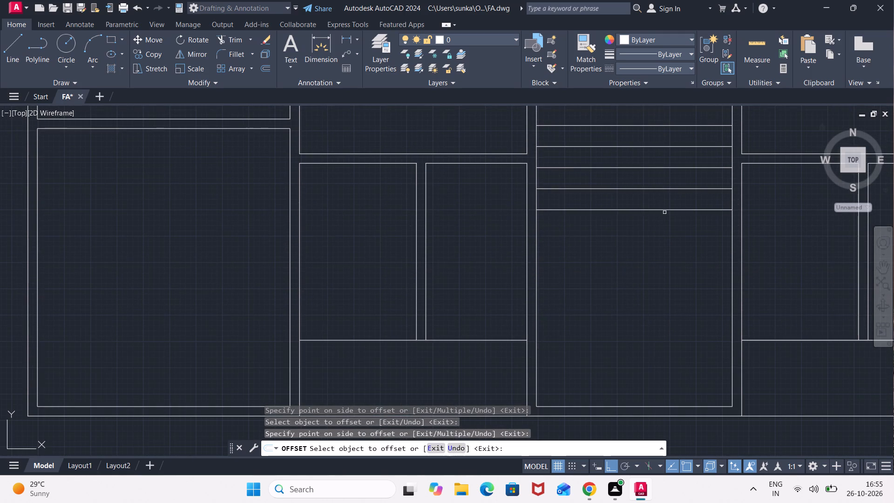
left_click(665, 209)
left_click(658, 282)
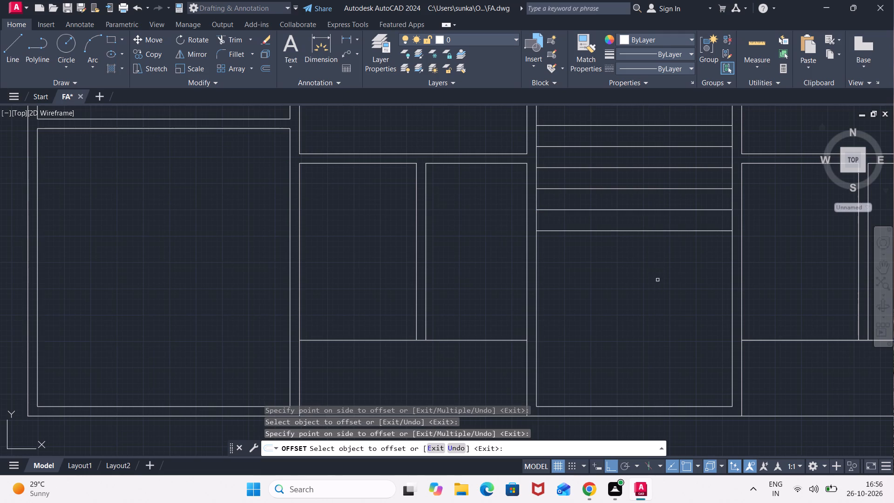
left_click(650, 231)
left_click(650, 288)
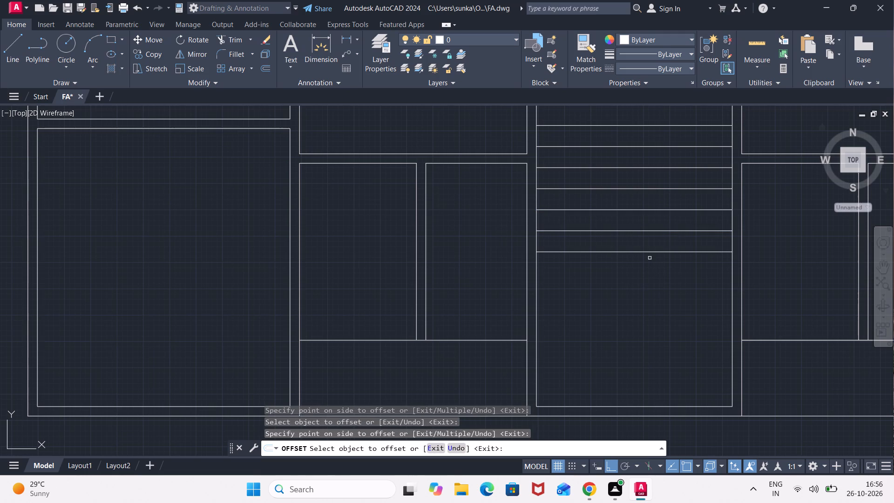
left_click(650, 252)
left_click(644, 311)
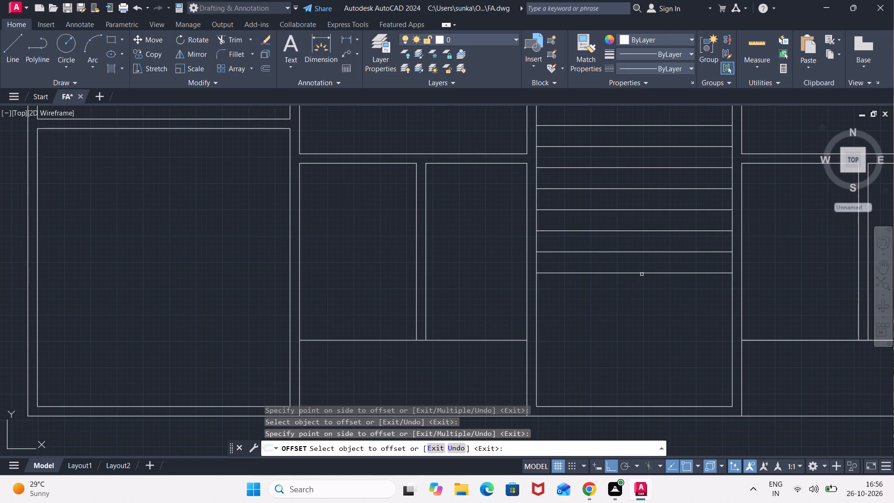
left_click(642, 274)
left_click(640, 306)
left_click(637, 294)
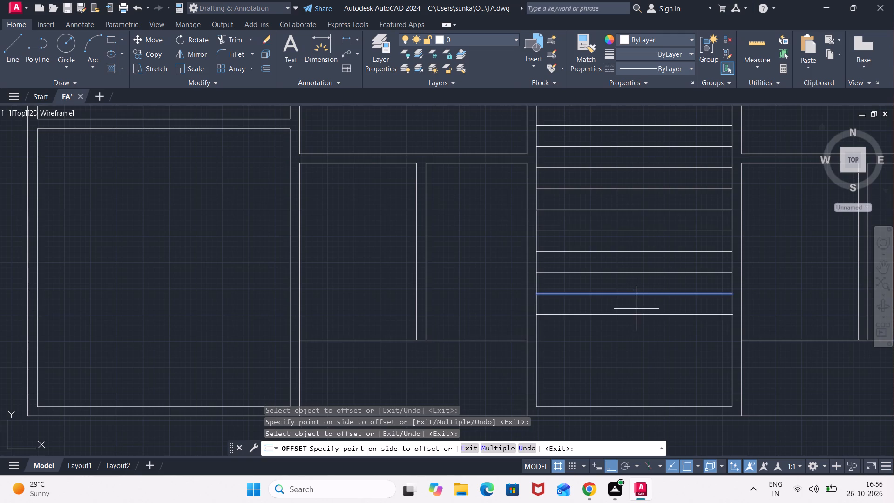
left_click(637, 309)
scroll(639, 299, "down", 2)
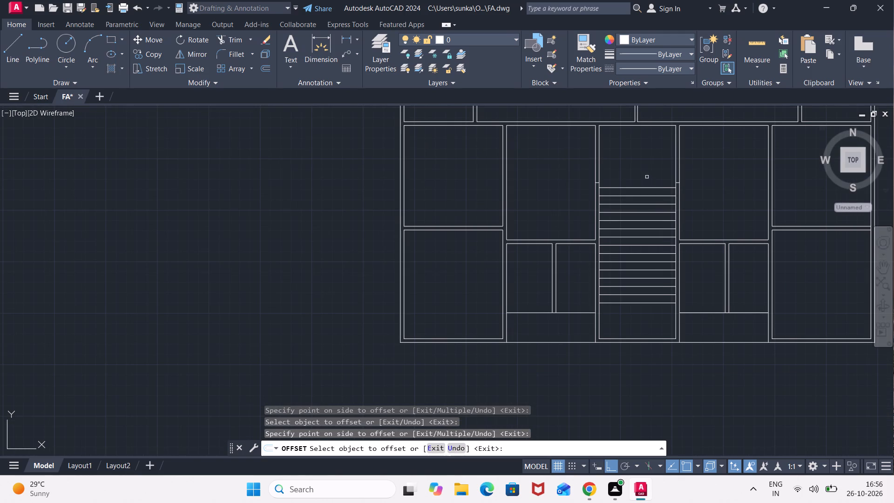
middle_click_drag(647, 177, 651, 191)
scroll(651, 192, "up", 1)
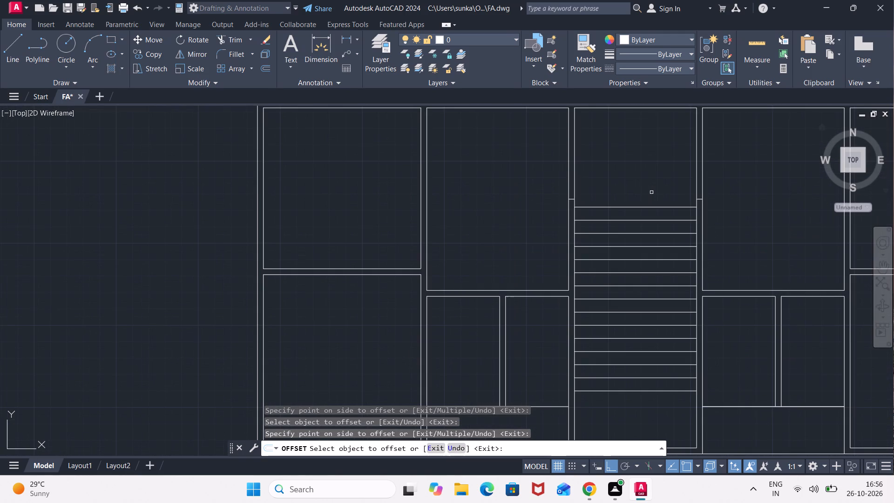
key("Escape")
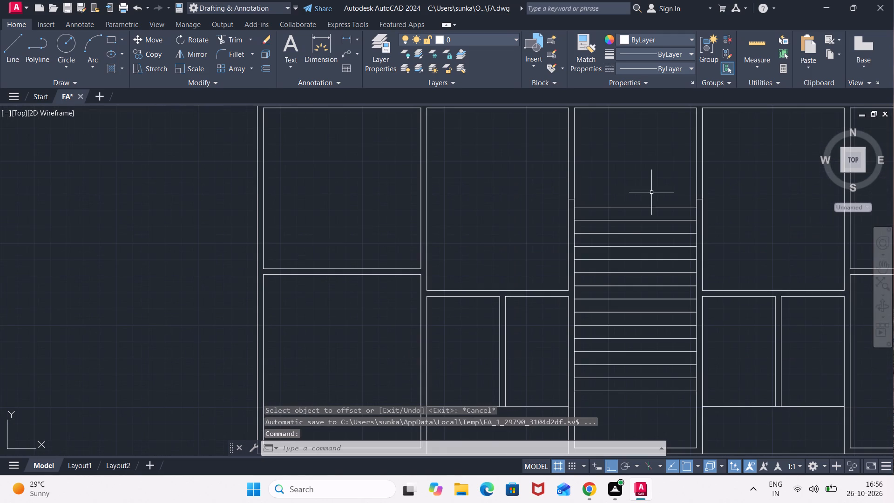
Erase the two northernmost tread lines of the central staircase.
left_click(644, 201)
left_click(633, 215)
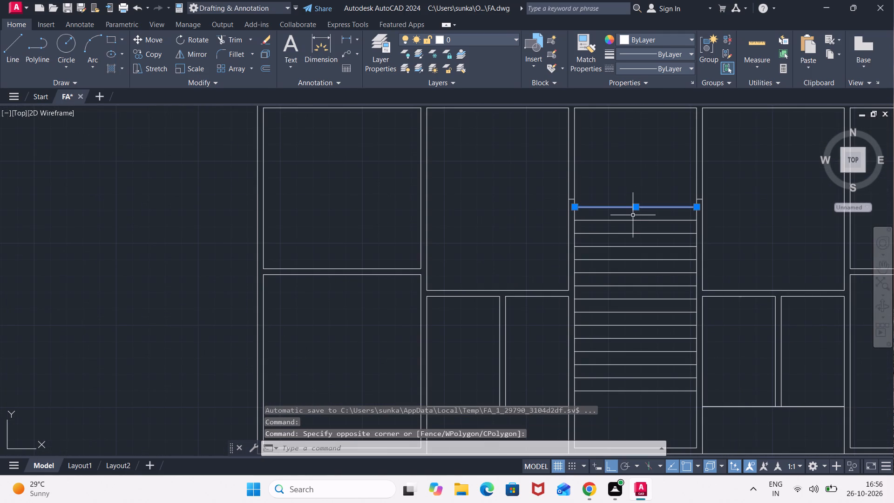
key("Delete")
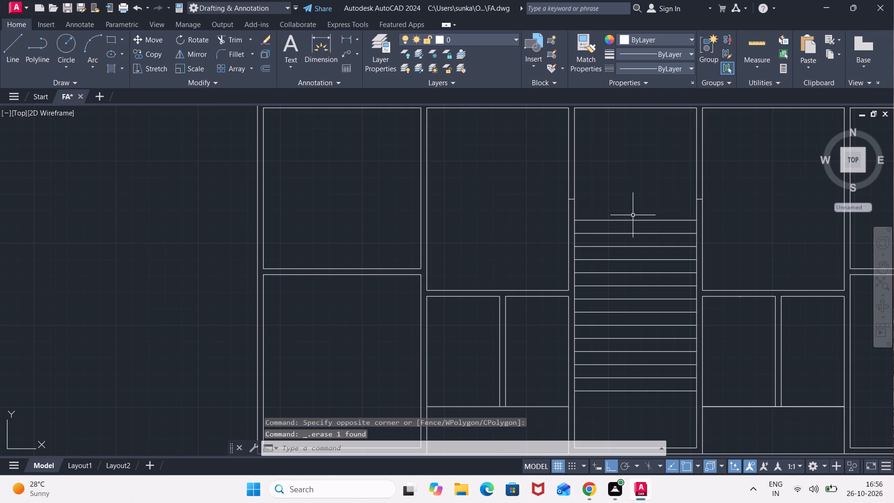
left_click(633, 215)
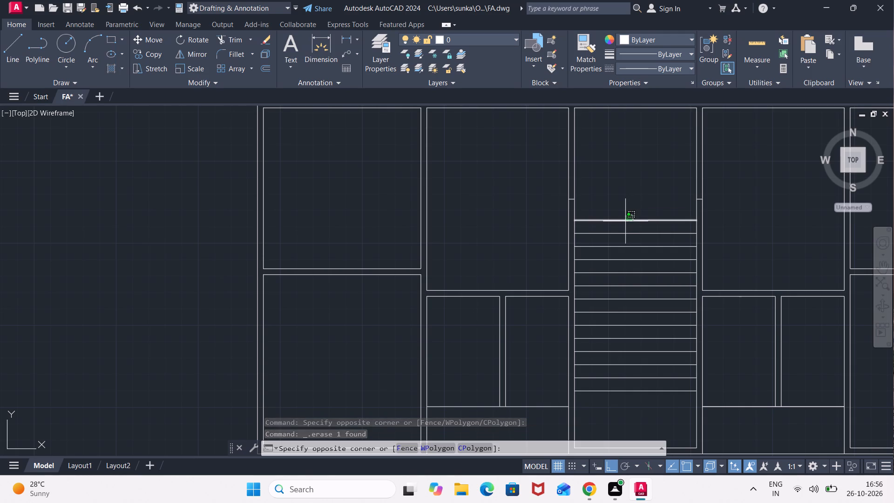
left_click(625, 221)
key("Delete")
Draw a vertical line down the middle of the staircase, from the northernmost tread's midpoint to the southernmost tread.
key("l")
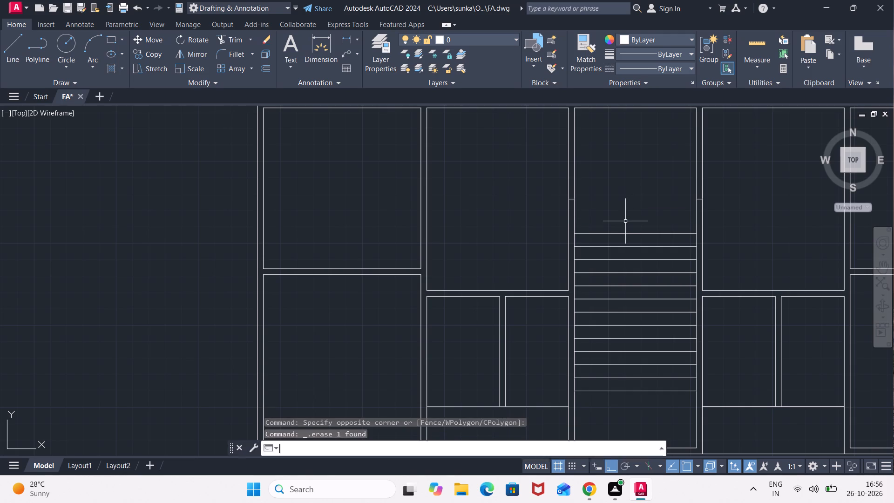
key("Return")
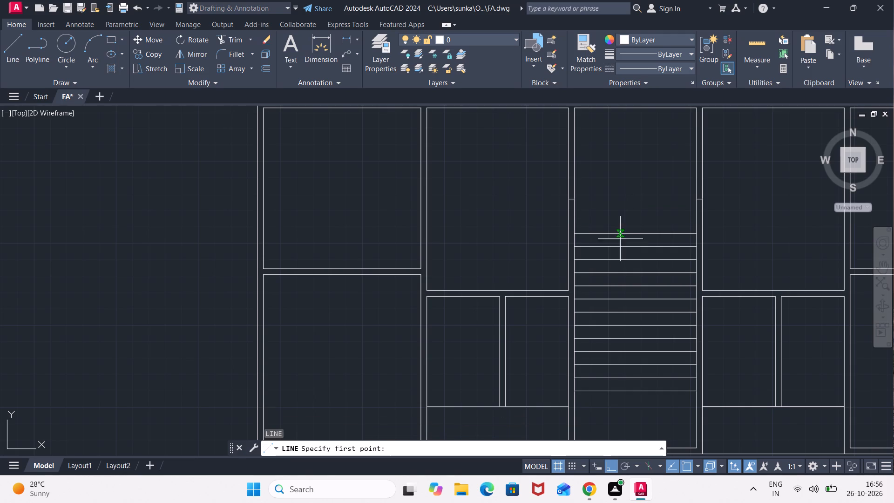
left_click(637, 233)
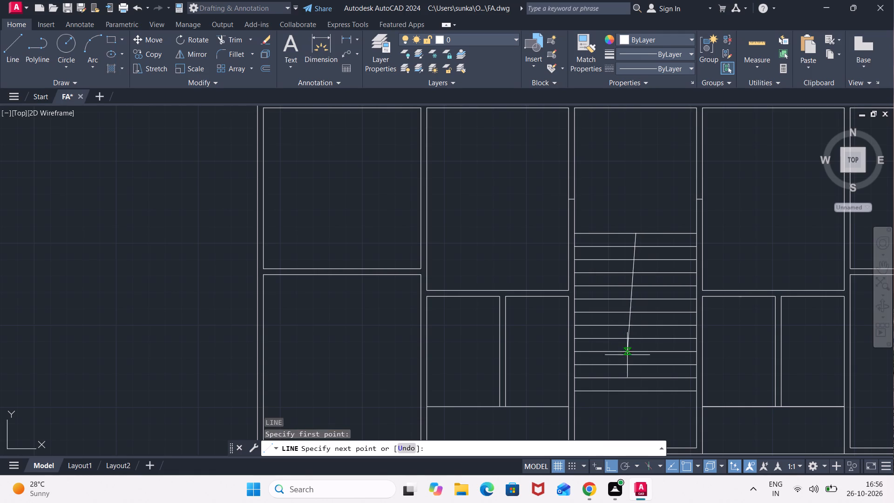
left_click(633, 391)
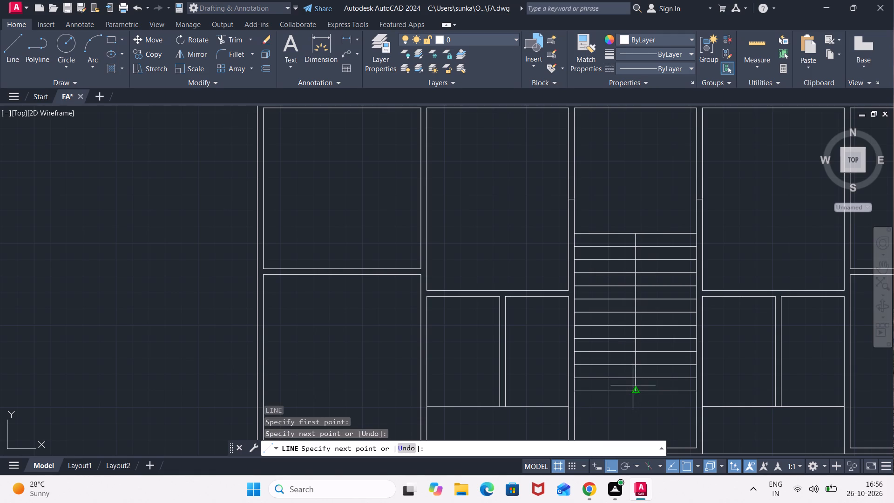
key("Escape")
Draw a U-shaped walking line down the western flight, about 4'-2" across the landing, and up the eastern flight to the northernmost tread.
key("l")
key("Return")
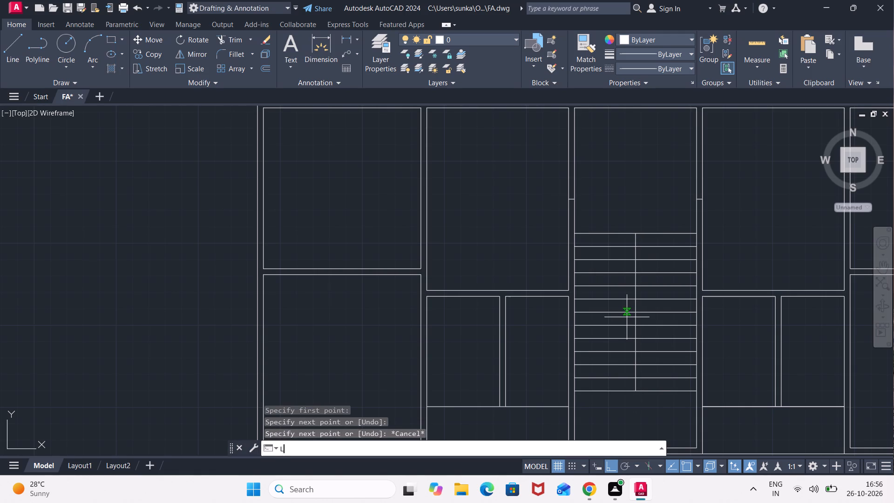
left_click(604, 232)
middle_click_drag(604, 409, 604, 347)
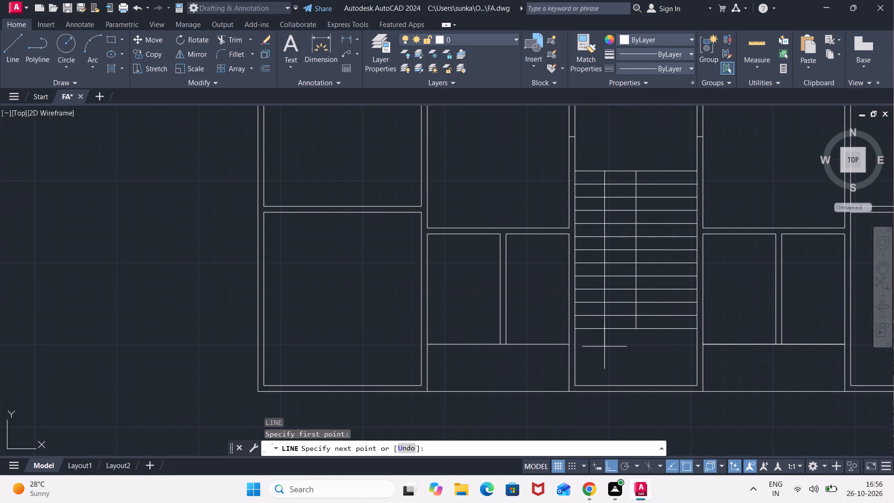
left_click(606, 361)
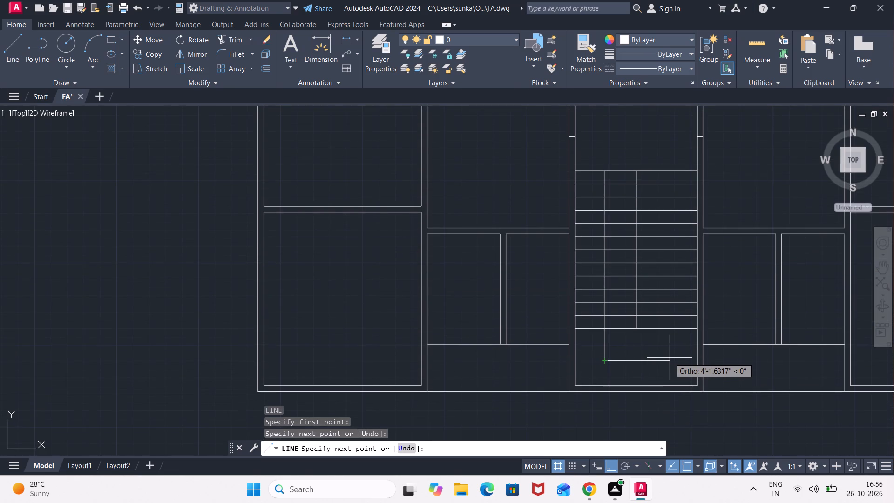
left_click(670, 358)
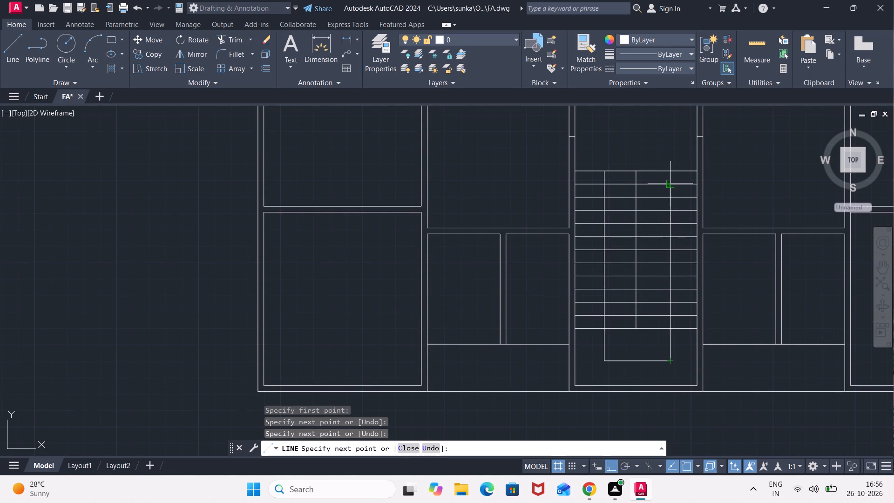
scroll(662, 179, "up", 1)
left_click(673, 167)
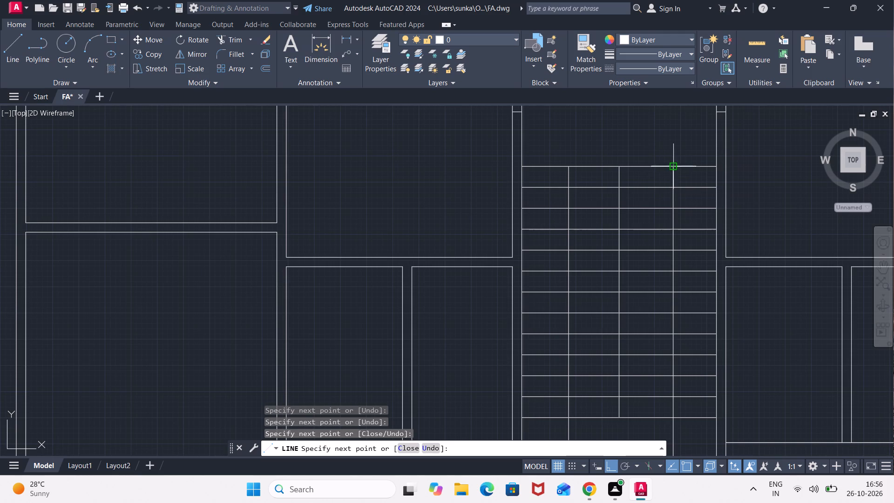
Add an arrowhead at the walking line's northeast end: draw one slanted line and mirror it about the walking line, keeping the source.
left_click(641, 211)
key("Escape")
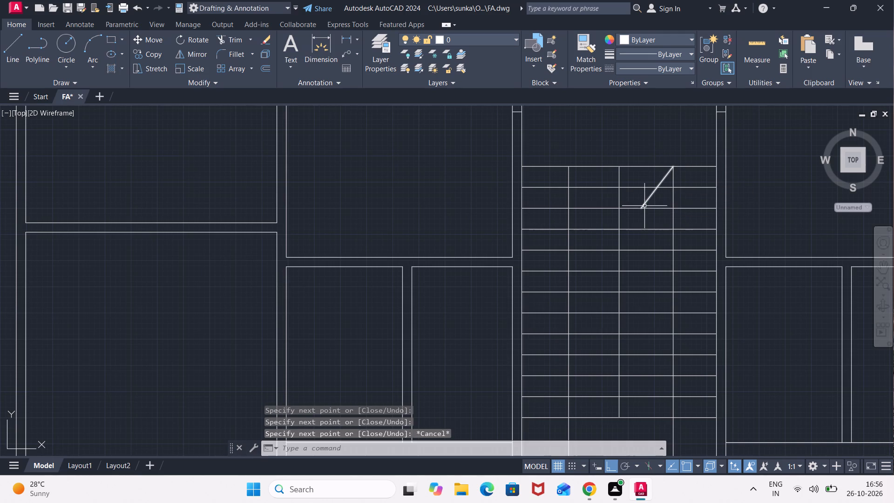
left_click(645, 204)
type("MI")
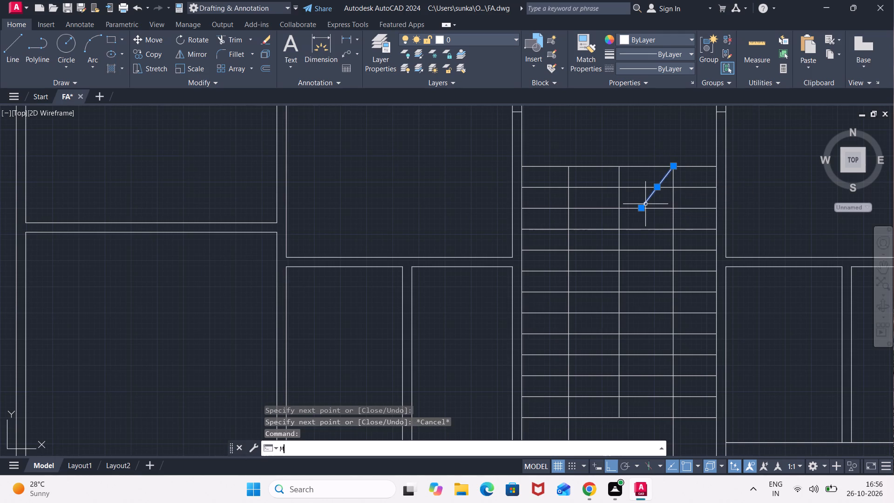
key("Return")
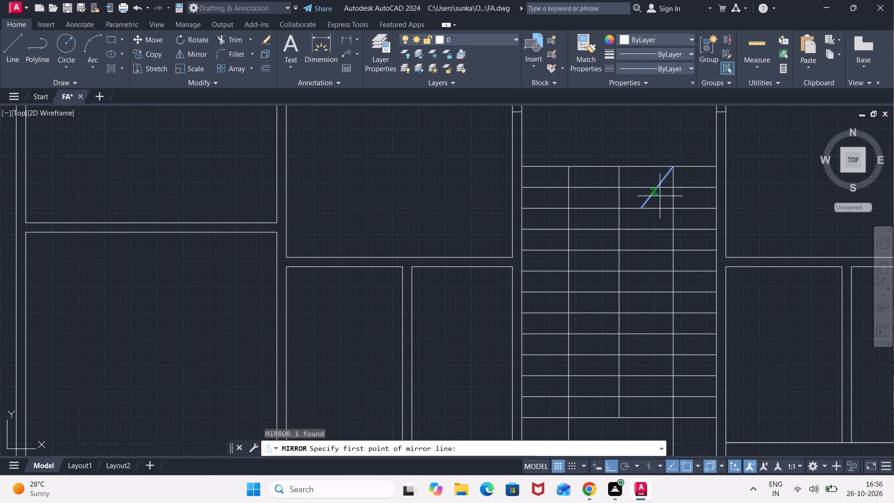
left_click(675, 206)
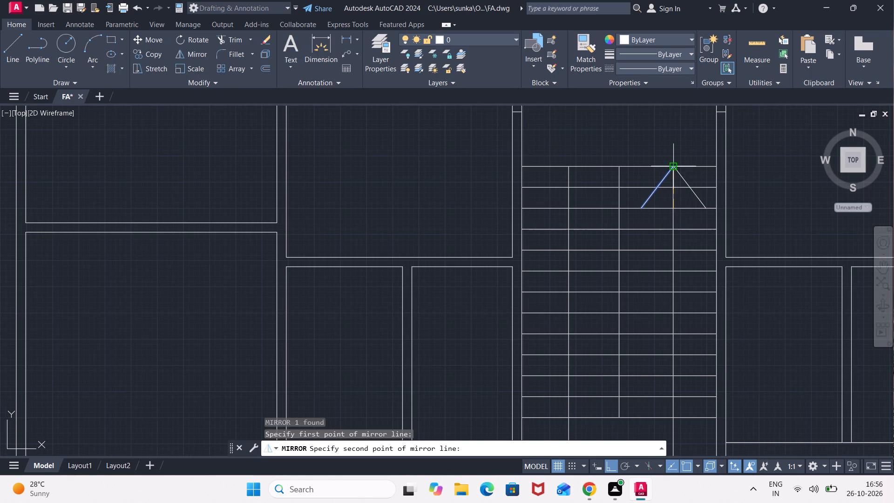
left_click(677, 168)
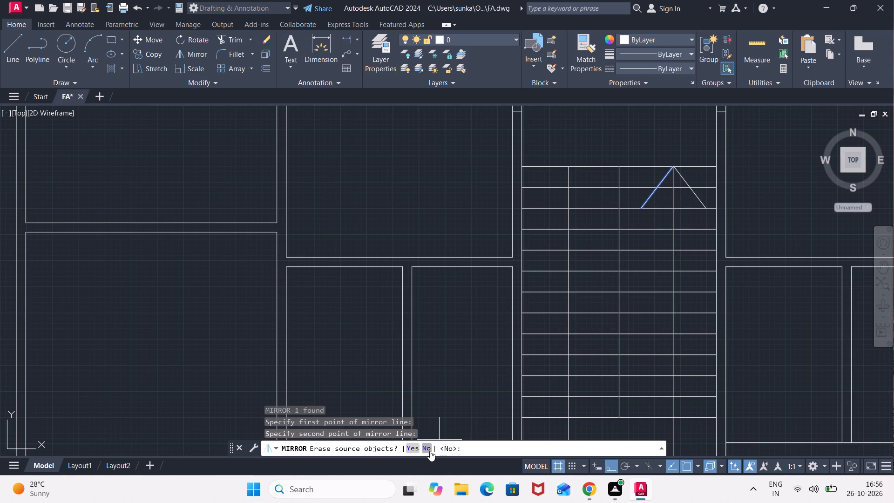
left_click(424, 445)
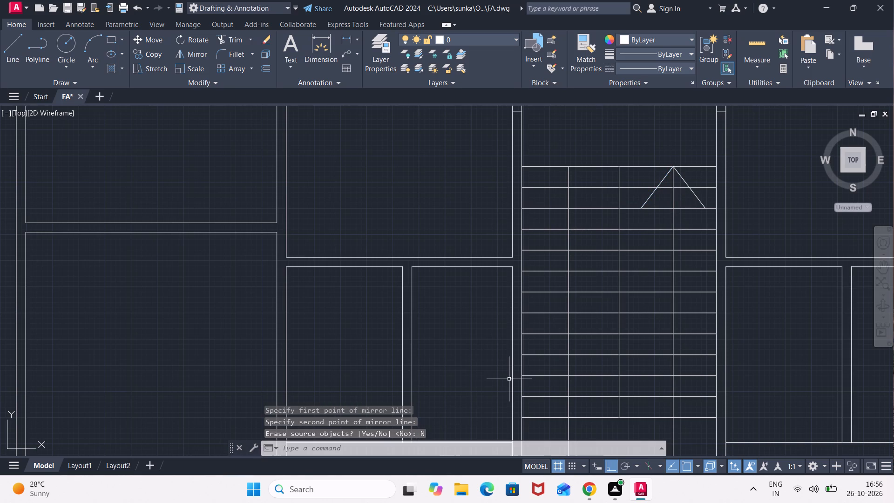
Draw a short jamb line across the wall north of the stair room, just east of the partition that meets it.
scroll(599, 251, "down", 2)
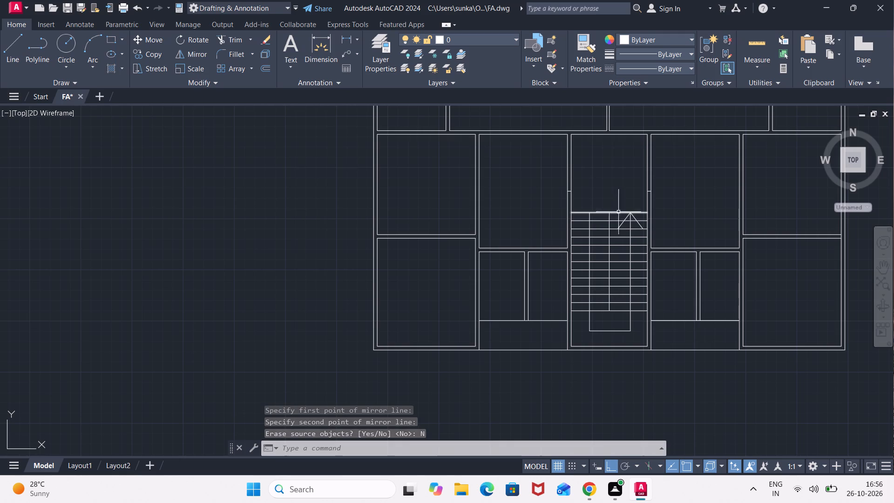
middle_click_drag(617, 187, 609, 218)
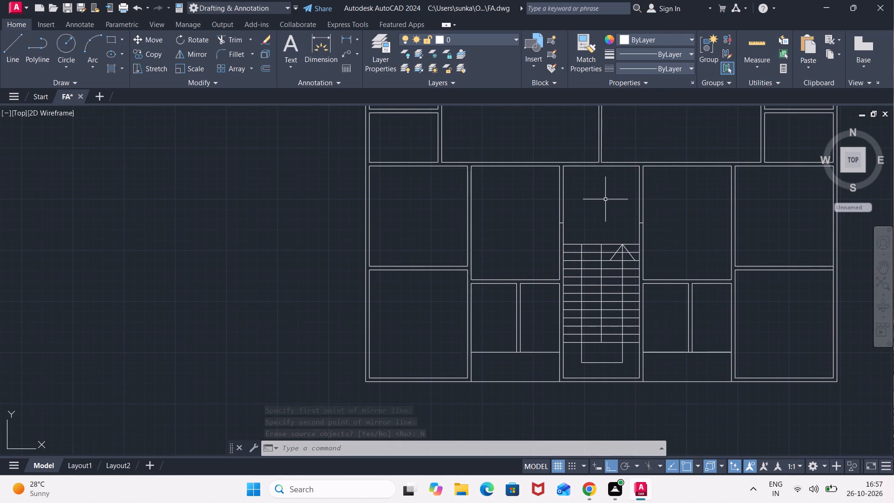
middle_click_drag(691, 237, 691, 277)
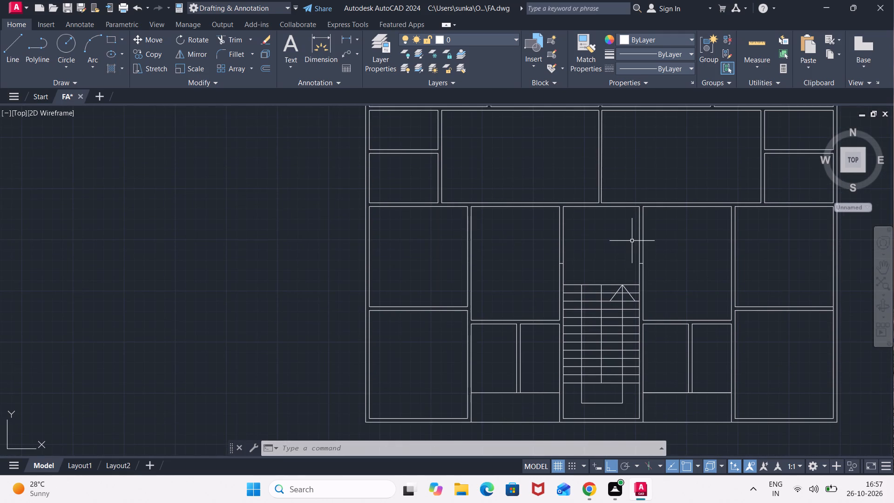
key("l")
key("Return")
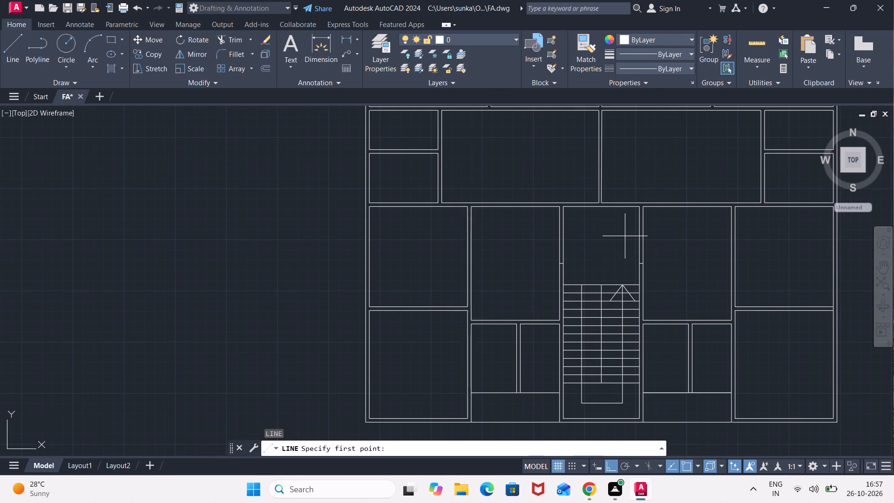
scroll(625, 204, "up", 3)
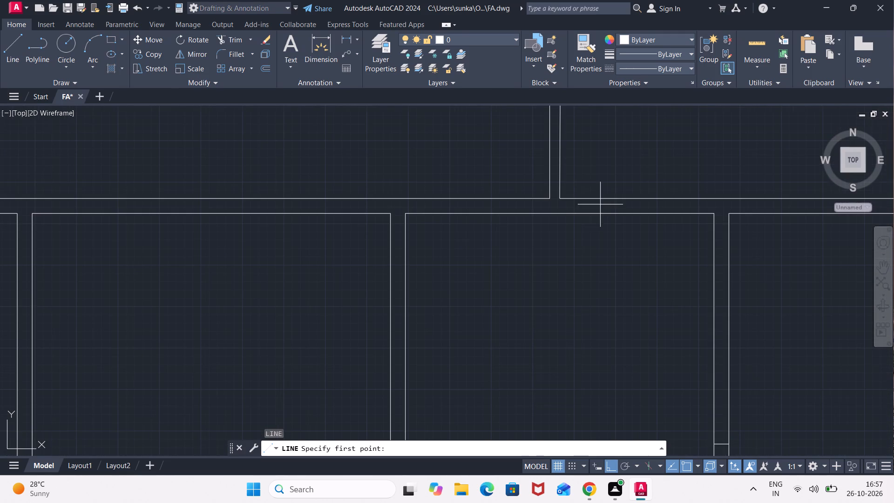
left_click(571, 196)
left_click(571, 210)
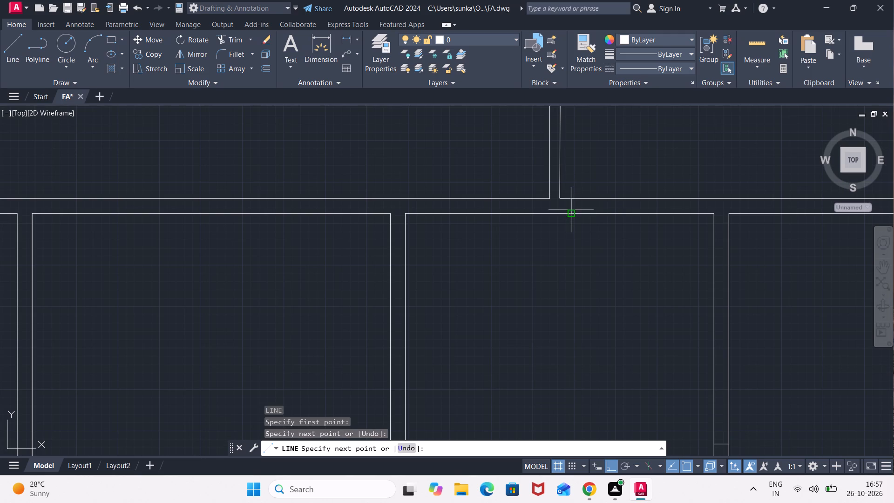
key("Escape")
Offset the new jamb line 3' to the east to mark the eastern door opening.
key("o")
key("Return")
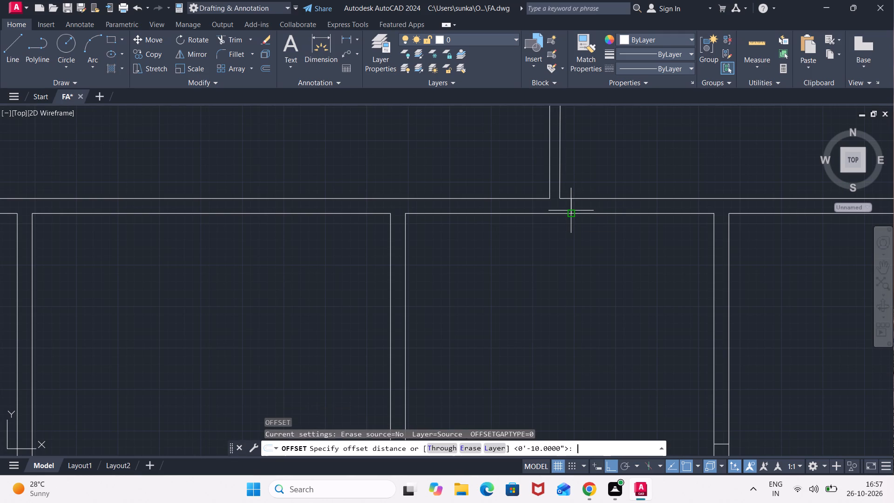
type("3'")
key("Return")
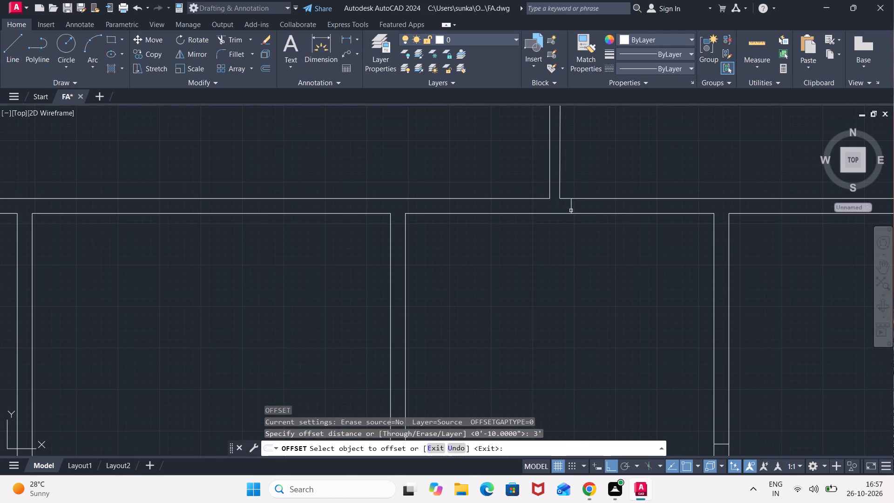
left_click(571, 211)
left_click(571, 211)
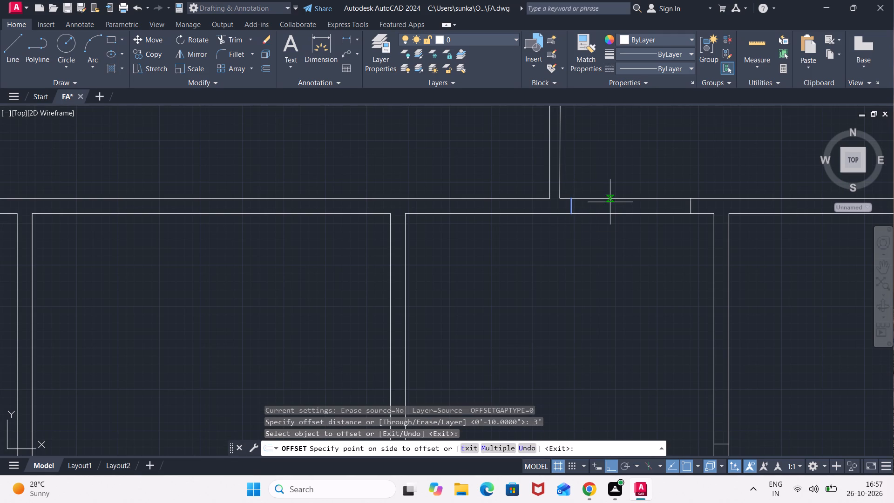
left_click(610, 202)
key("Escape")
Draw a matching short jamb line across the same wall, just west of the partition.
key("l")
key("Return")
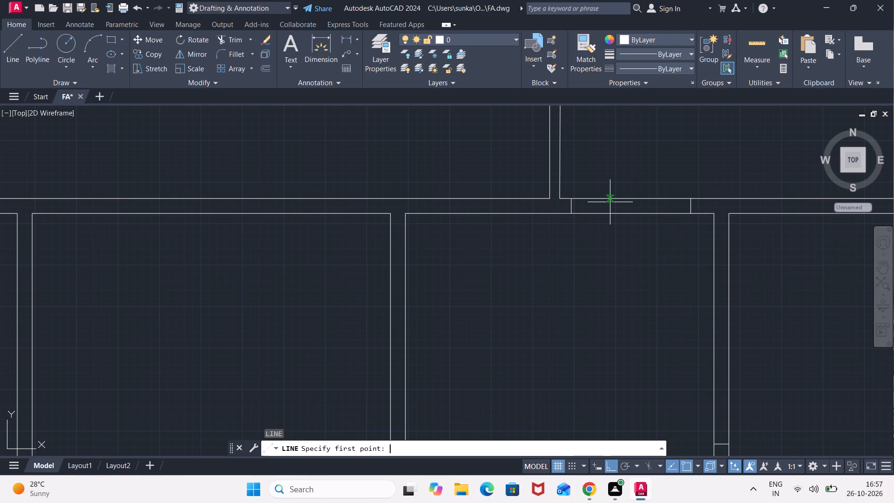
left_click(538, 197)
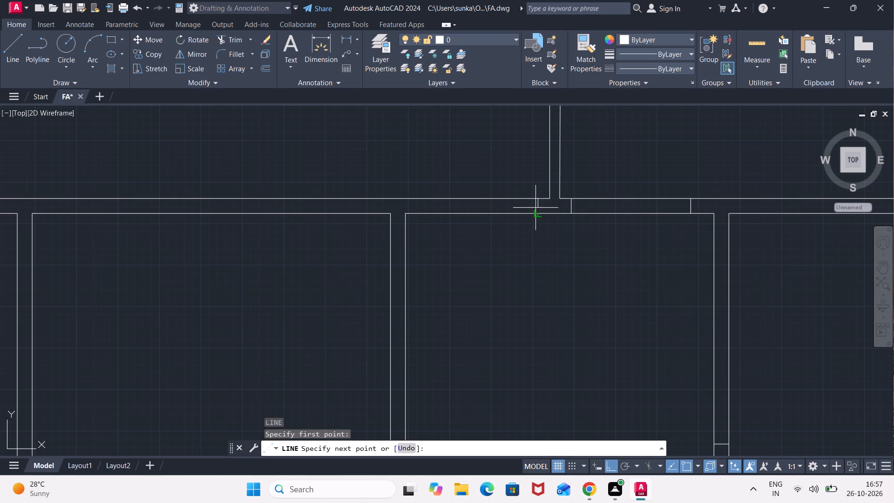
left_click(535, 213)
key("Escape")
Offset the western jamb line 3' to the west to mark the second door opening.
key("o")
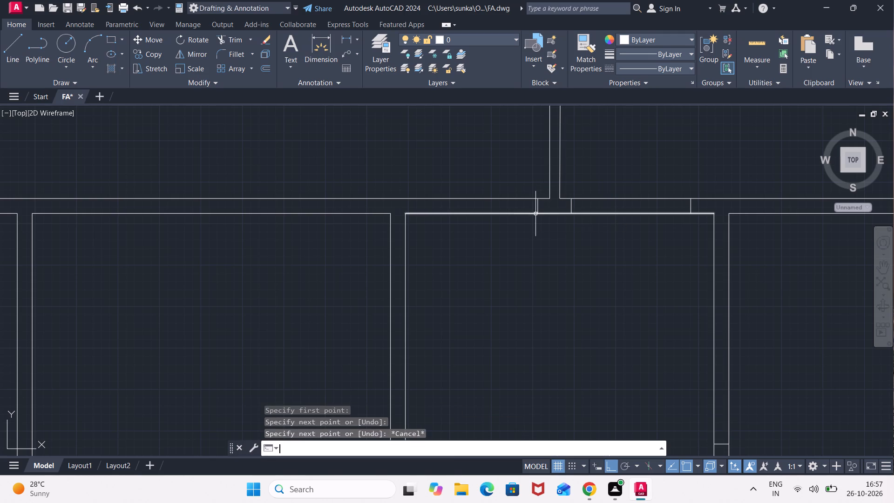
key("Return")
key("Return")
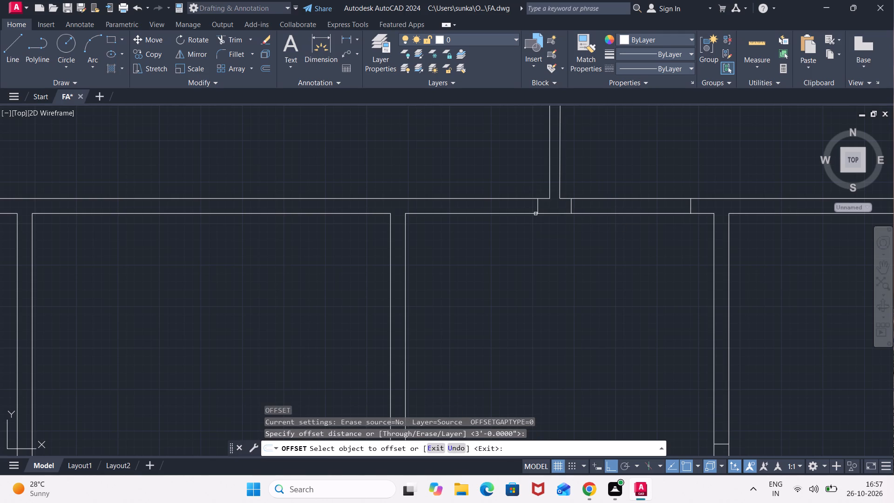
left_click(537, 207)
left_click(486, 208)
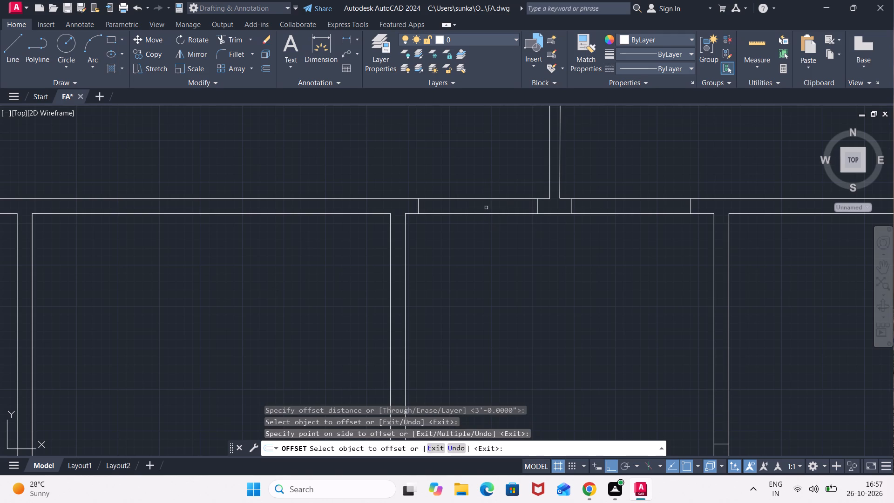
key("Escape")
Trim both wall lines between each pair of jamb lines to cut the two door openings north of the stair room.
type("TR")
key("Return")
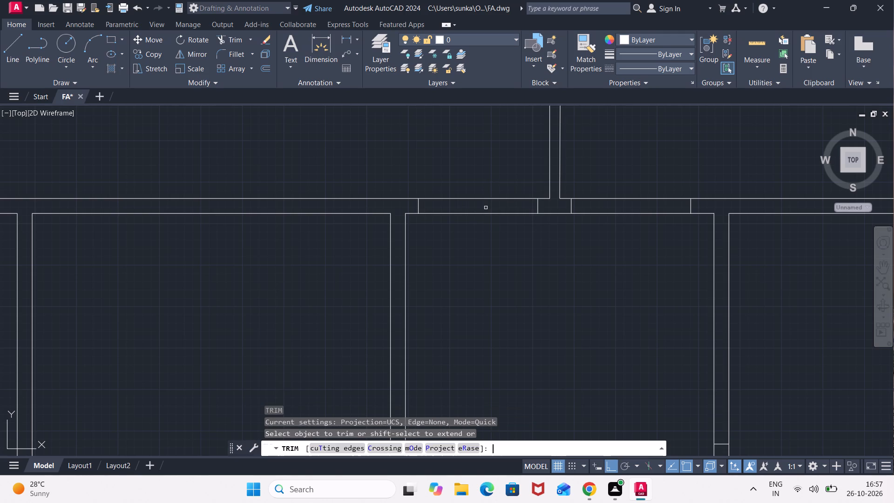
left_click(476, 233)
left_click(465, 163)
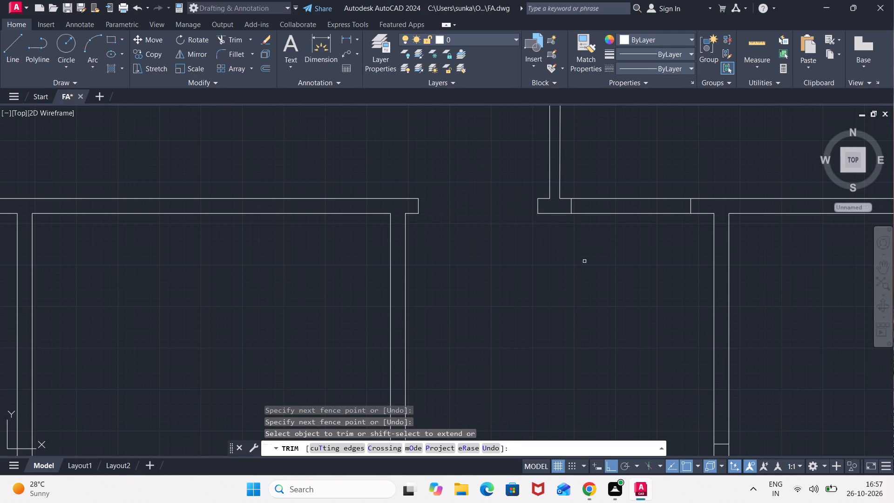
left_click(628, 230)
left_click(618, 185)
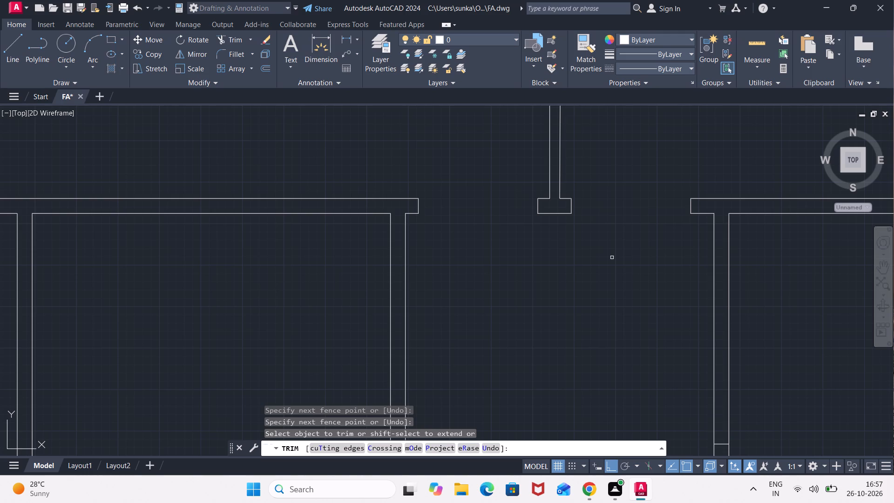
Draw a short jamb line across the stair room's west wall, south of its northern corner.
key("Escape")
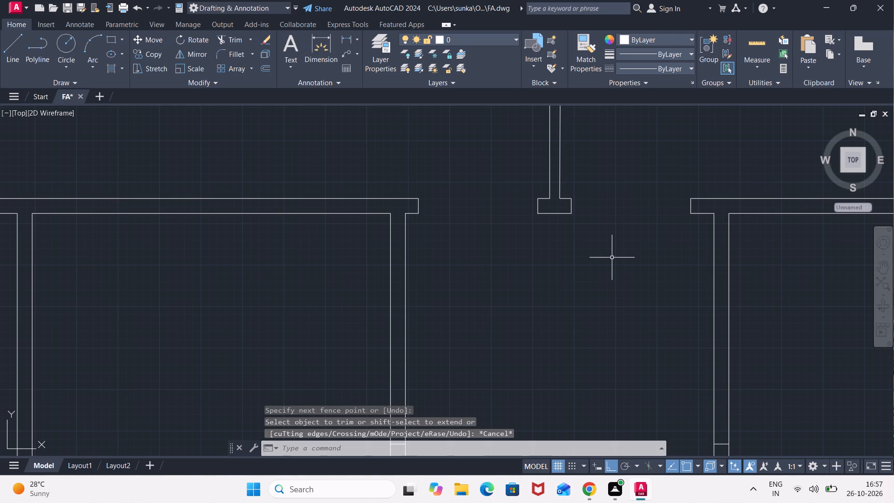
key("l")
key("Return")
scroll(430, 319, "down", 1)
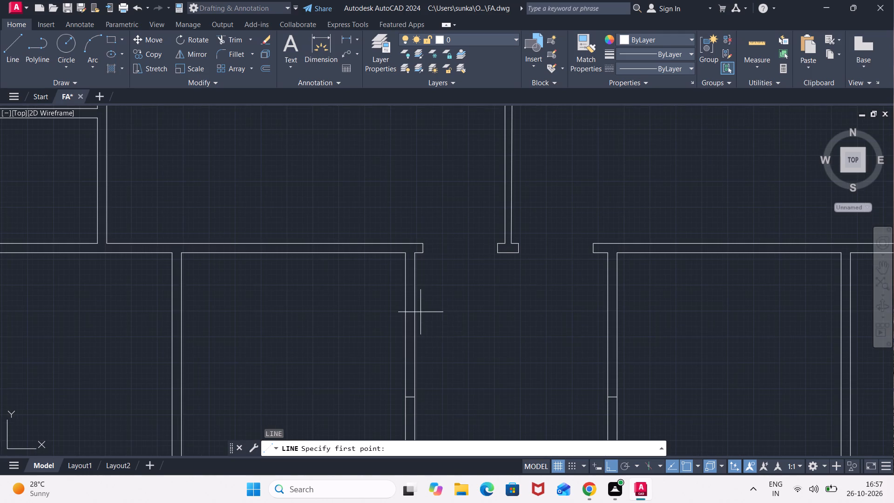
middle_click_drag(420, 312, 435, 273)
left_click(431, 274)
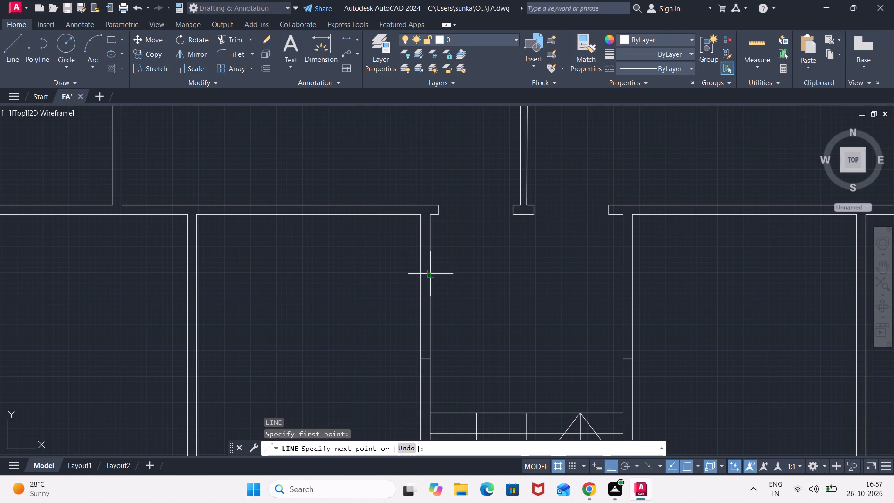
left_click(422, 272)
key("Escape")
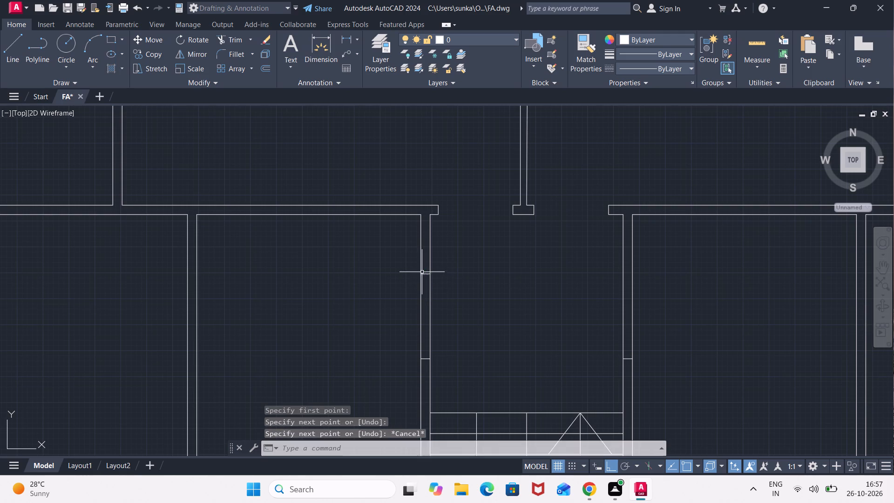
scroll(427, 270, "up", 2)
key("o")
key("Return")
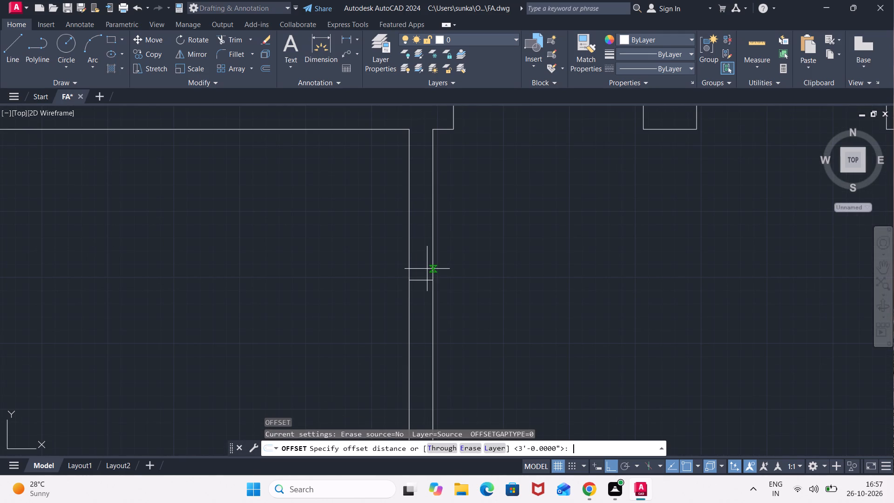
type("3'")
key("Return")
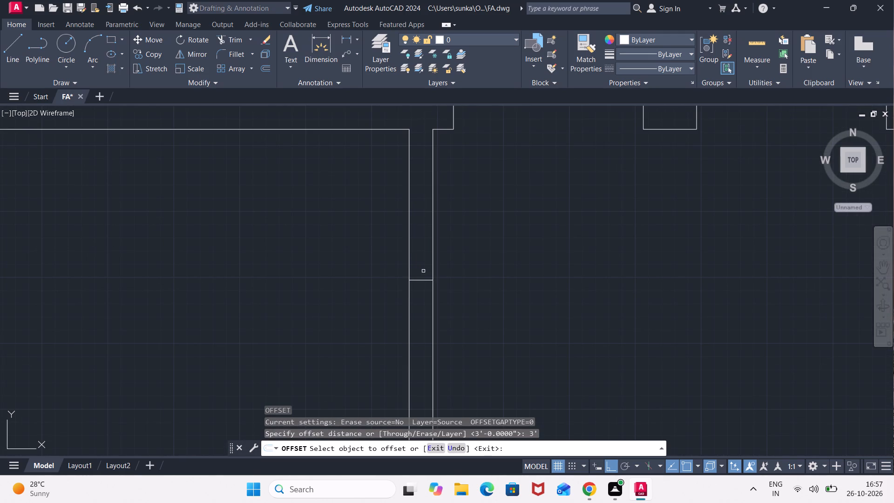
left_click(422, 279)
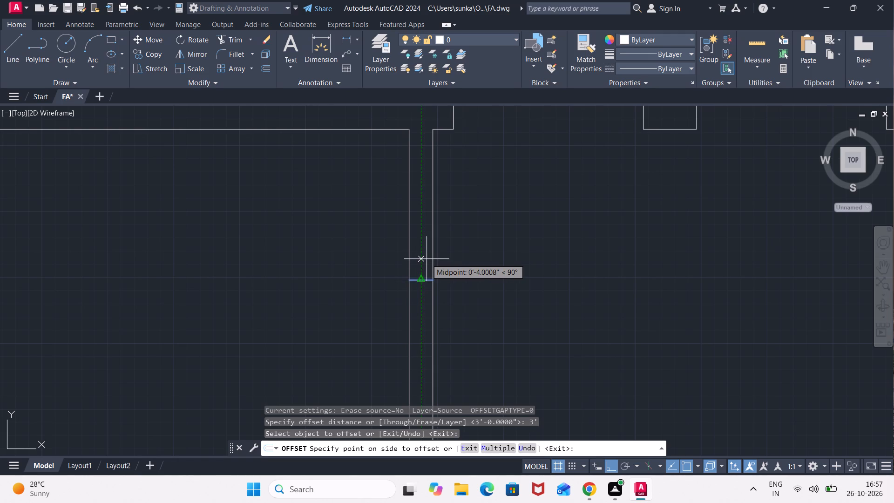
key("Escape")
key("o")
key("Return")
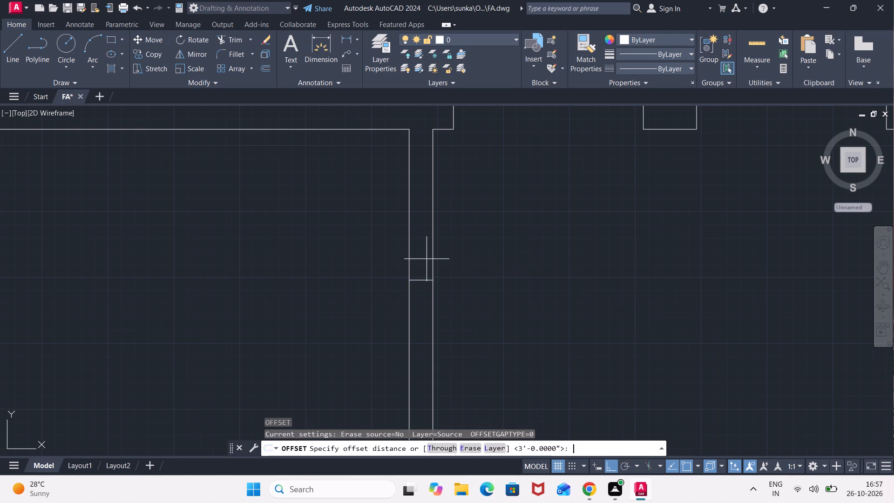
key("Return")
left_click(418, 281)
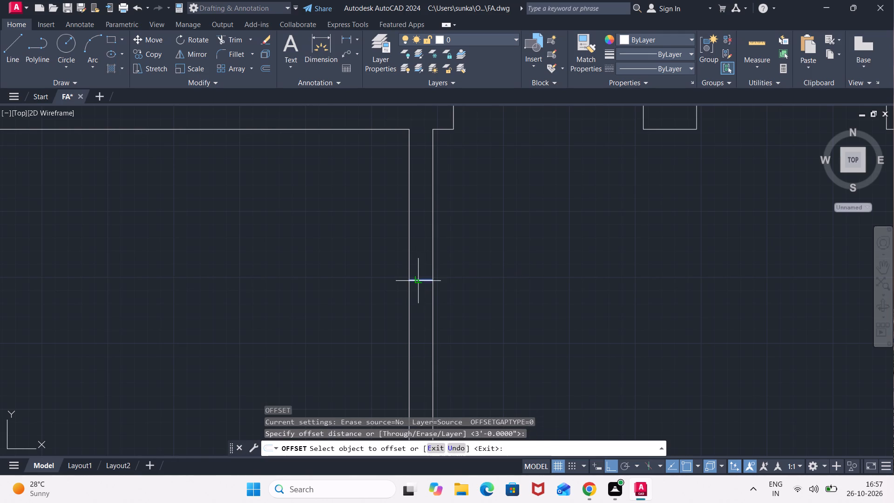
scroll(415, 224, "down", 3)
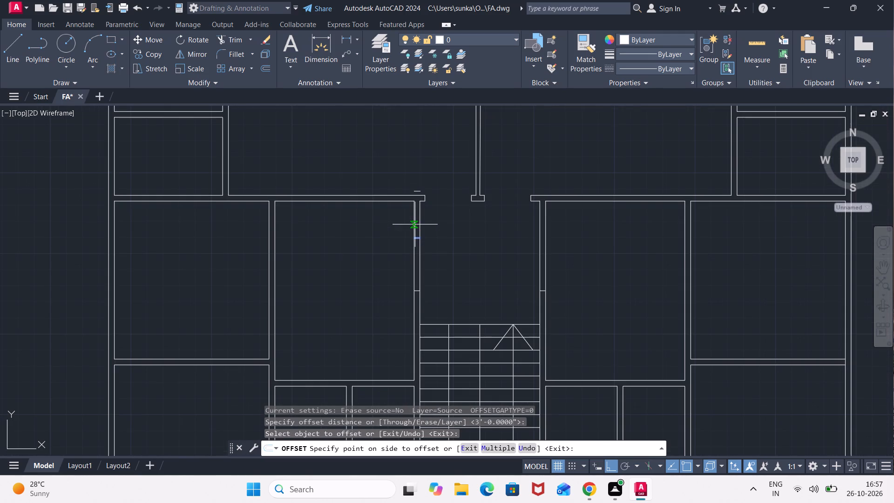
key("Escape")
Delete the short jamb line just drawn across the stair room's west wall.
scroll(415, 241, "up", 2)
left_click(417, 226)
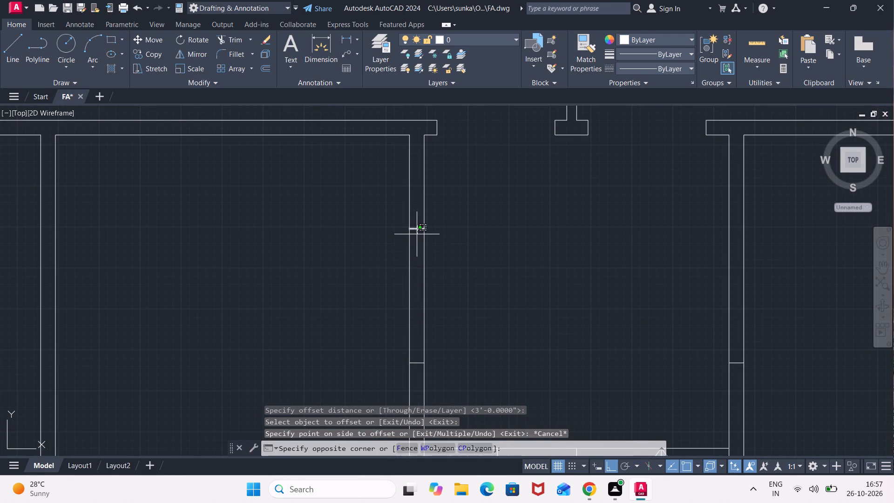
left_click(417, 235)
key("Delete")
Draw a new short jamb line across the stair room's west wall, further south, between the northern corner and the existing cross line.
key("l")
key("Return")
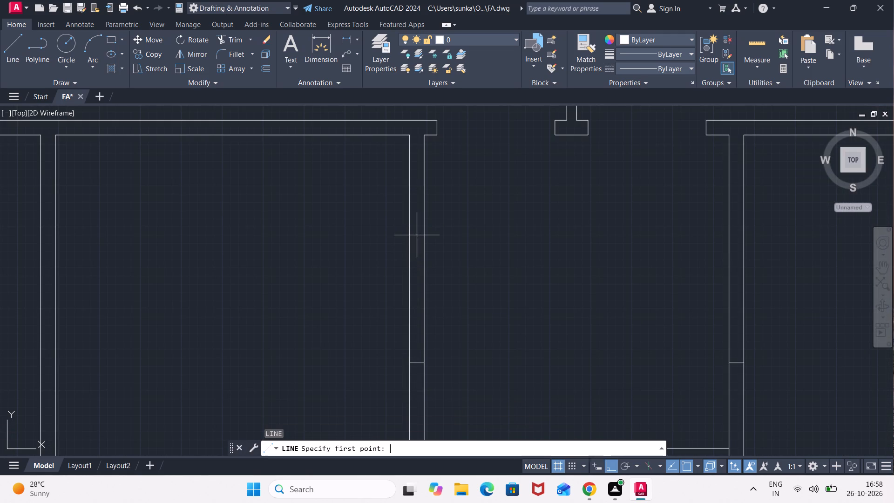
left_click(408, 282)
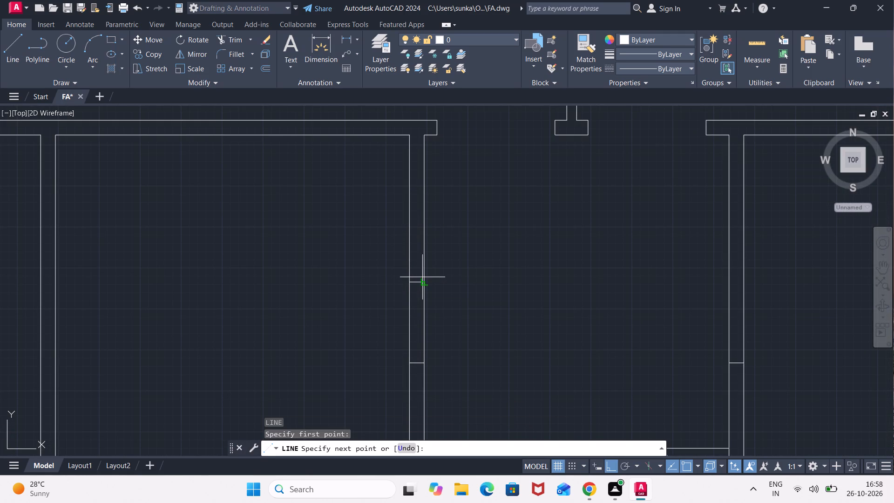
left_click(424, 280)
key("Escape")
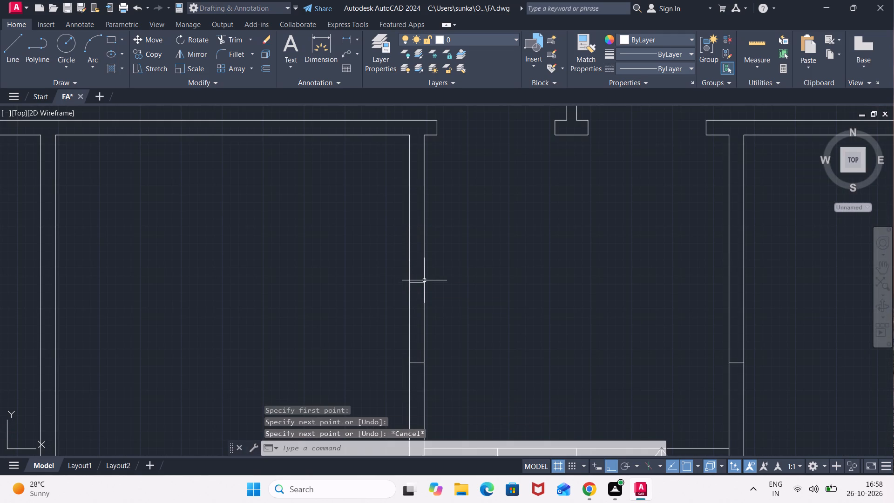
Offset the west wall's new jamb line 3' to the north to mark the door opening.
key("o")
key("Return")
key("Return")
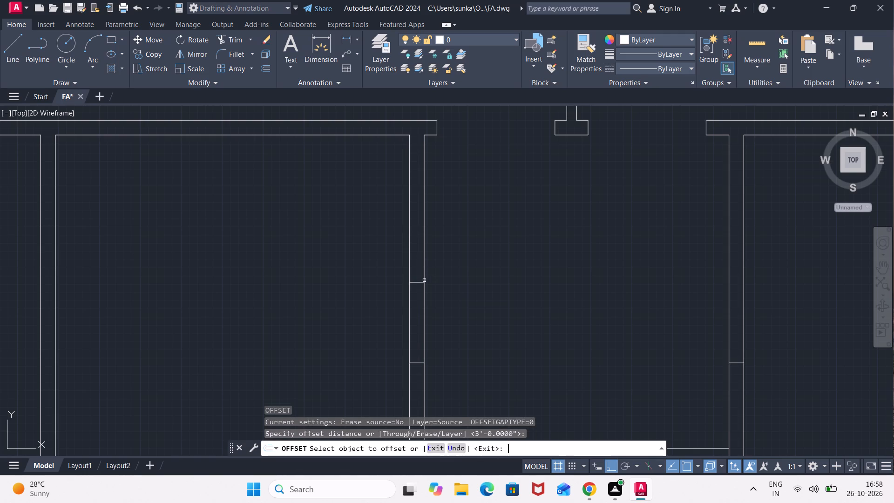
left_click(419, 280)
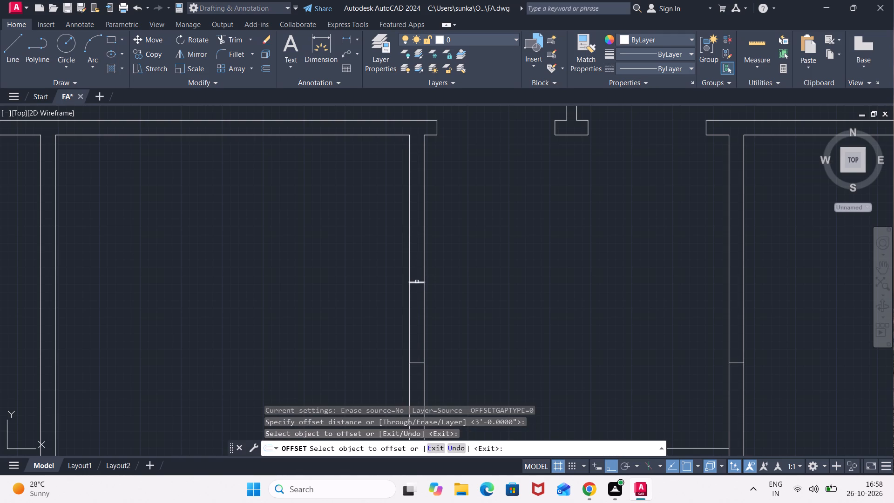
left_click(417, 282)
left_click(416, 244)
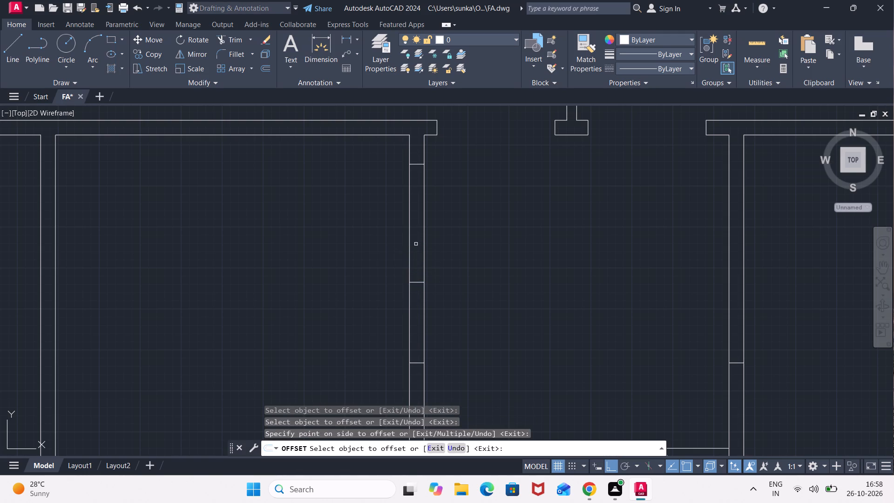
key("Escape")
Trim both lines of the stair room's west wall between the two jamb lines to cut the door opening.
scroll(445, 232, "down", 1)
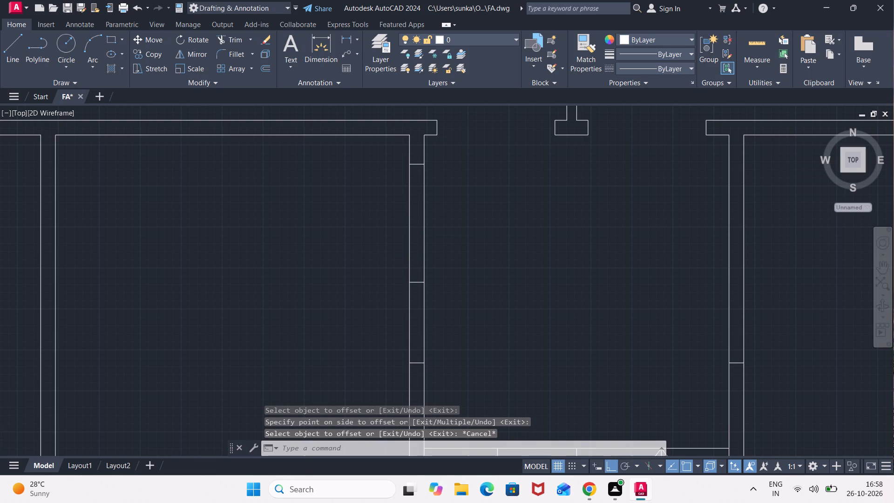
type("TR")
key("Return")
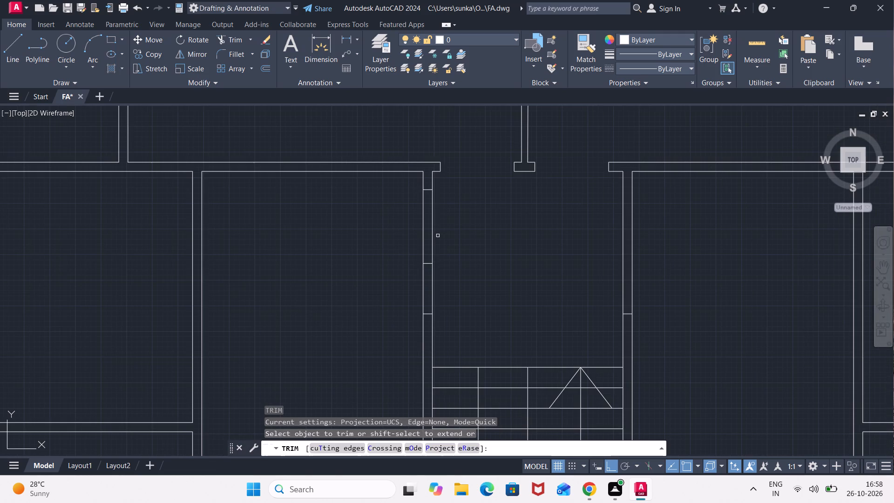
left_click(441, 233)
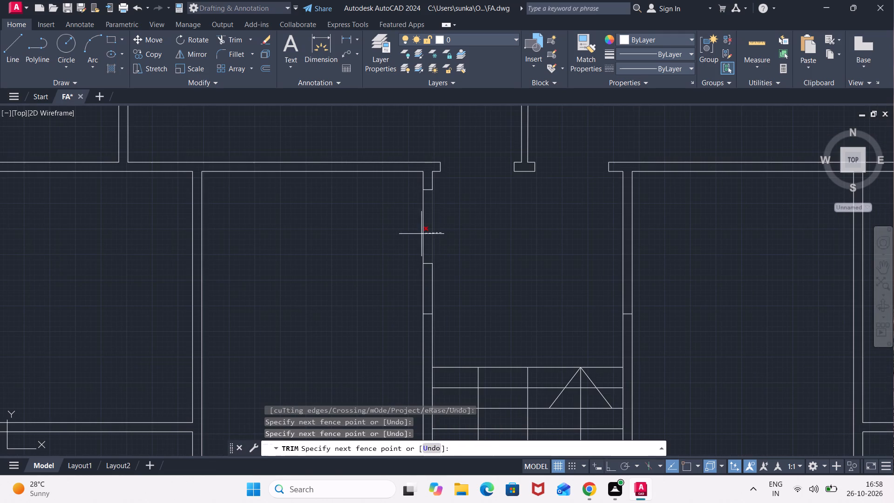
left_click(411, 235)
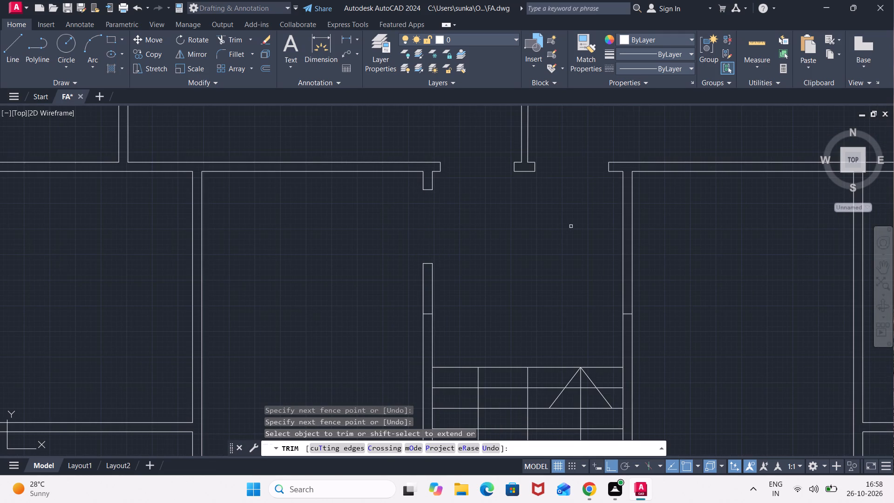
key("Escape")
Draw a matching short jamb line across the stair room's east wall, aligned with the southern jamb of the west opening.
key("l")
key("Return")
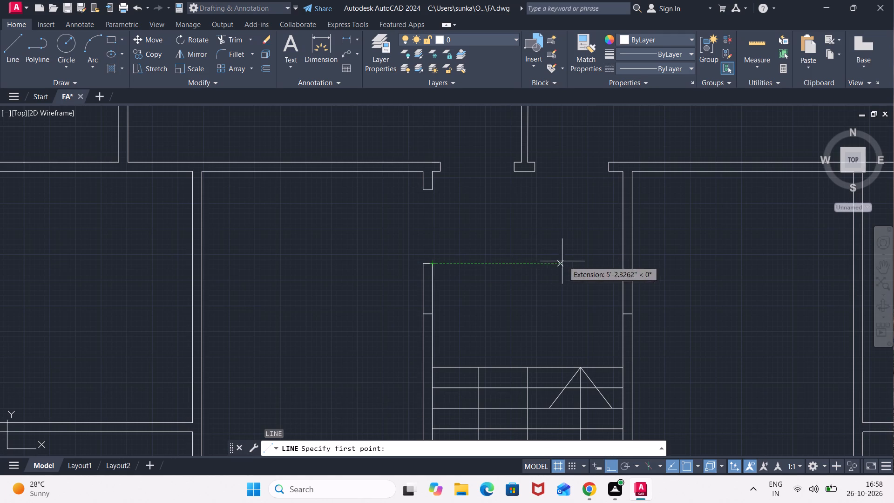
left_click(620, 264)
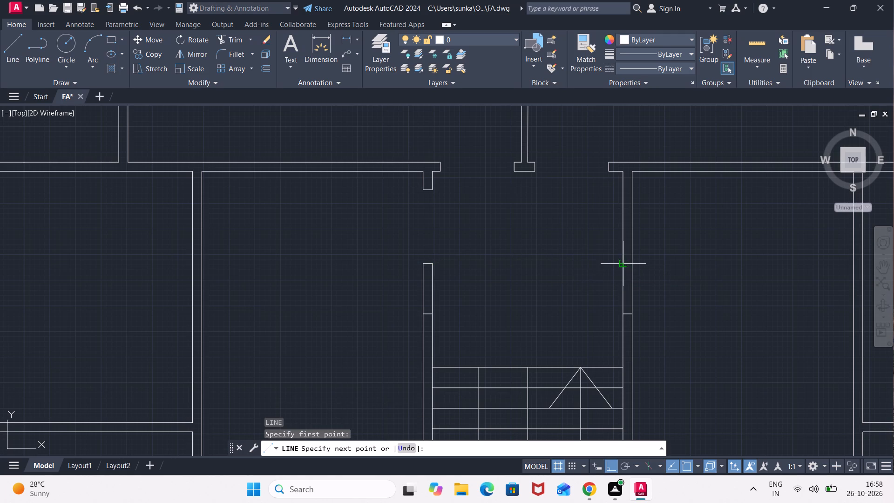
left_click(635, 262)
key("Escape")
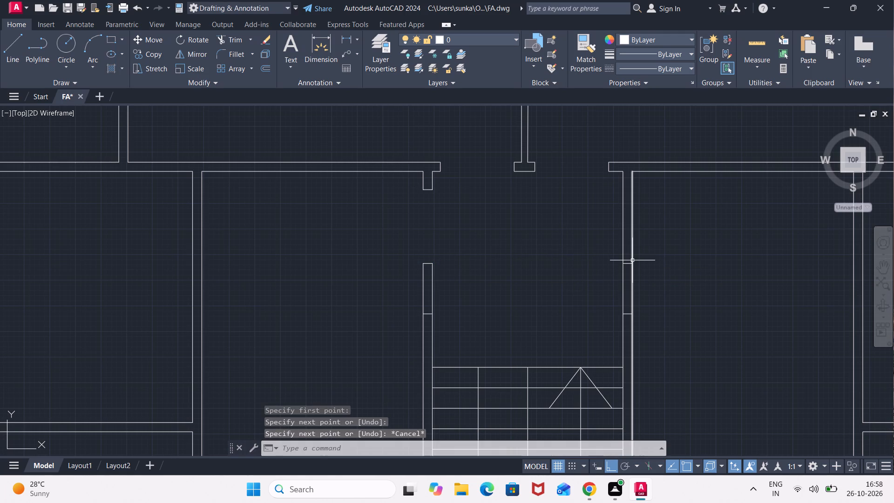
Offset the east wall's jamb line 3' to the north to mark the opposite door opening.
key("o")
key("Return")
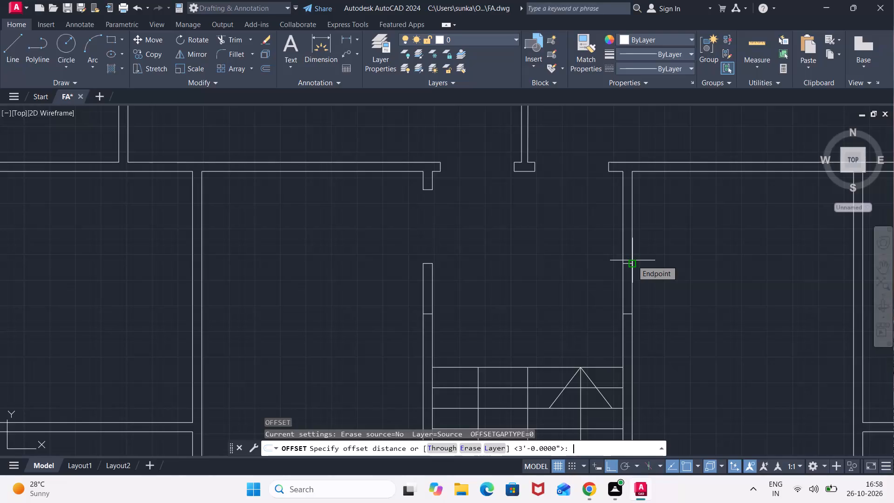
key("Return")
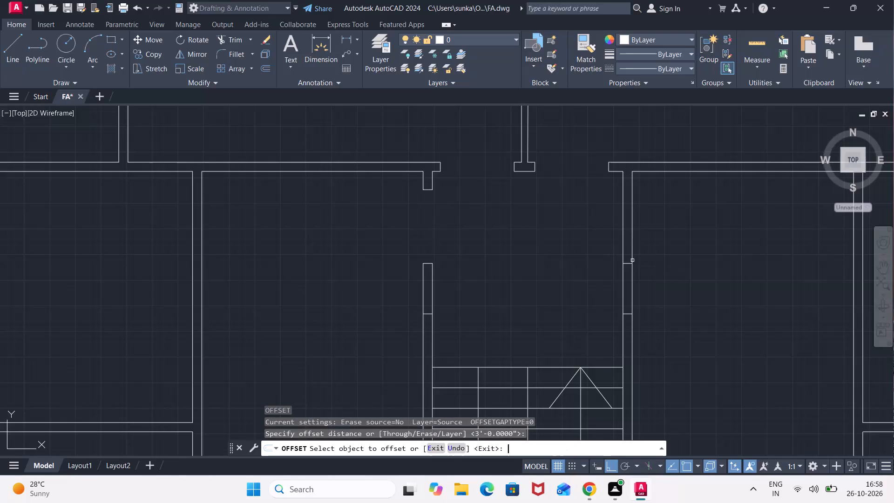
left_click(627, 264)
left_click(621, 227)
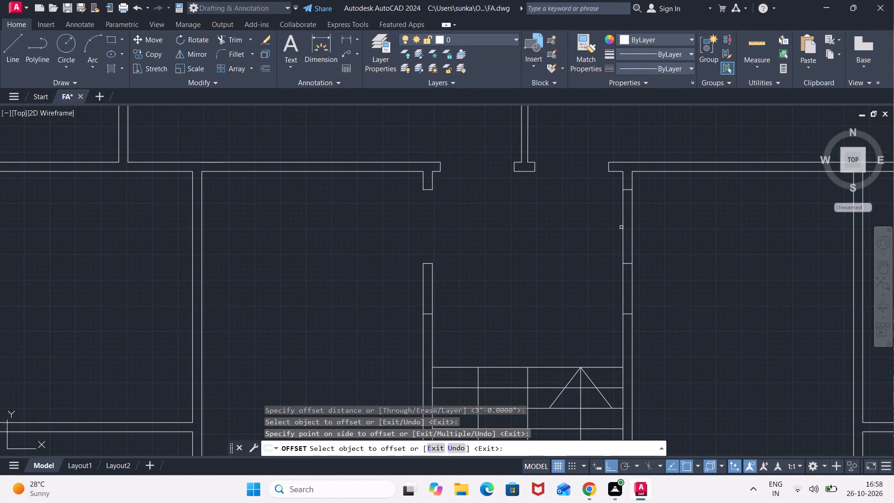
key("Escape")
Trim both lines of the stair room's east wall between its two jamb lines to cut the door opening.
type("TR")
key("Return")
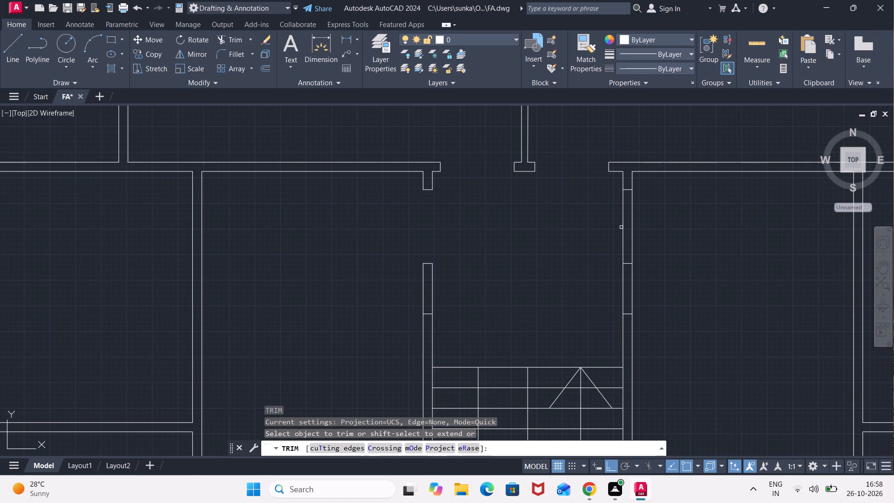
left_click(654, 219)
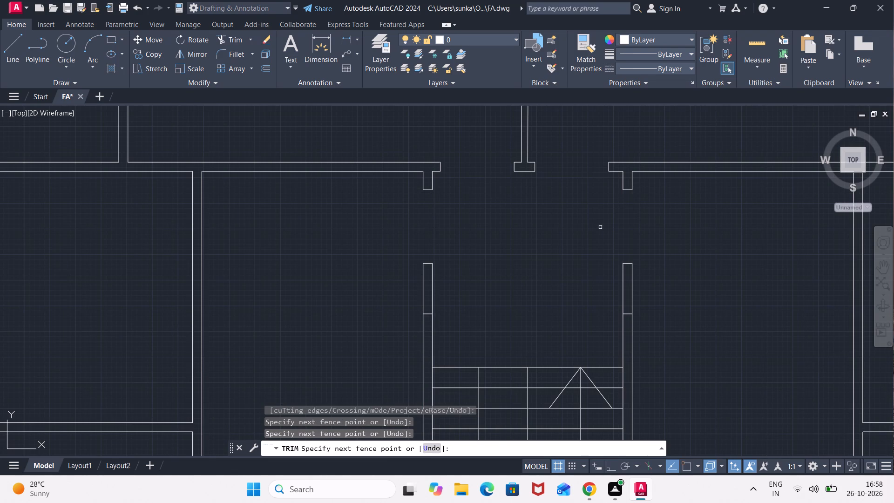
left_click(600, 227)
scroll(551, 255, "down", 2)
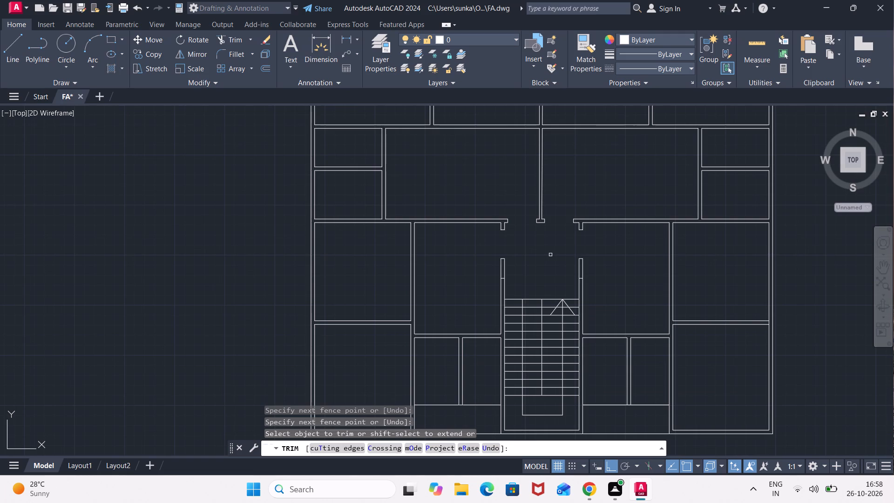
middle_click_drag(609, 353, 593, 276)
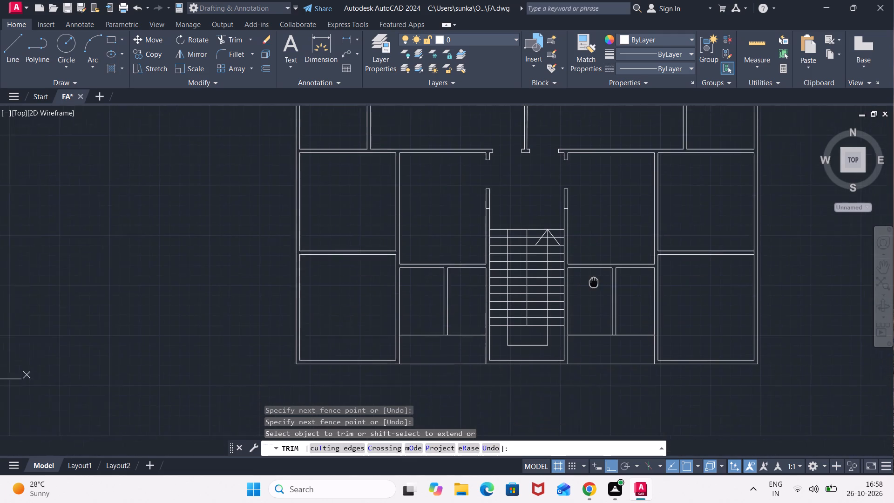
middle_click_drag(593, 276, 591, 255)
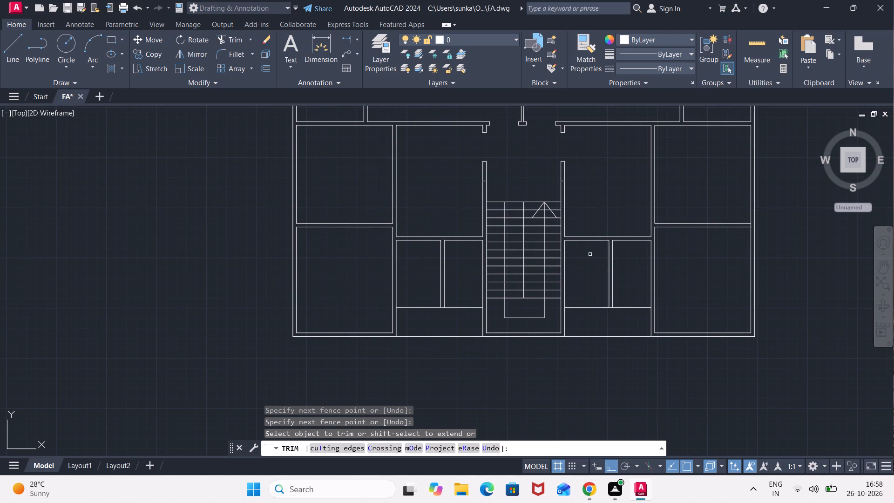
key("Escape")
Draw a short jamb line across the west wall of the two southeastern rooms, just north of the partition between them.
key("l")
key("Return")
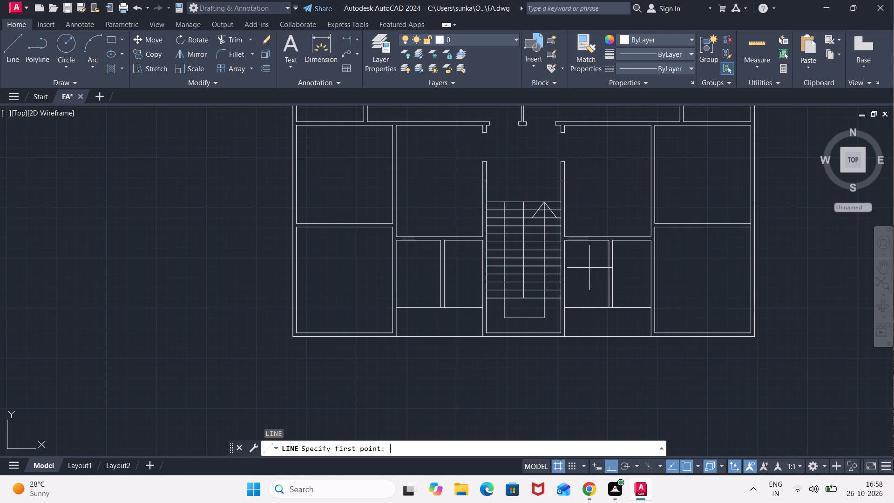
scroll(660, 215, "up", 1)
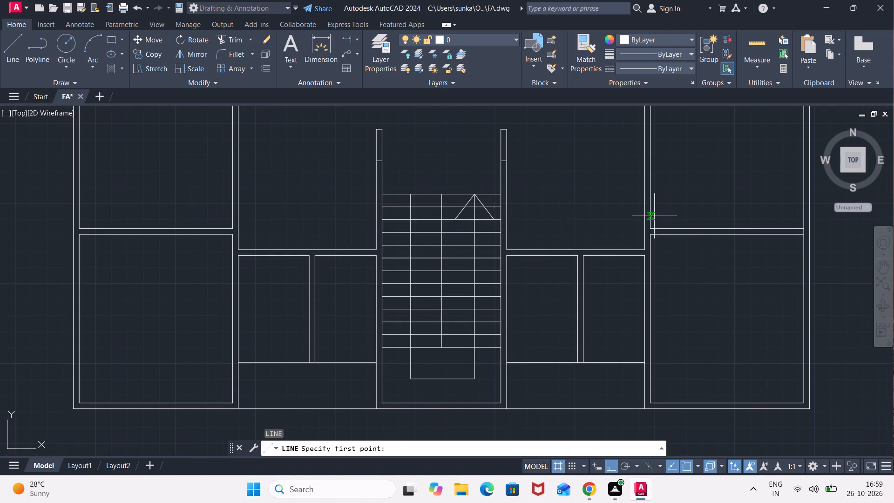
left_click(652, 217)
left_click(644, 218)
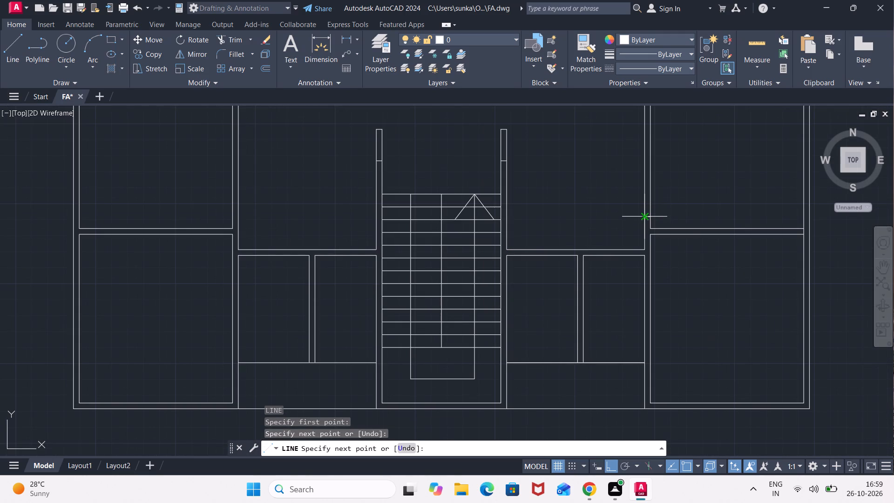
key("Escape")
Offset that jamb line 3' to the north to mark the upper southeastern room's door opening.
key("o")
key("Return")
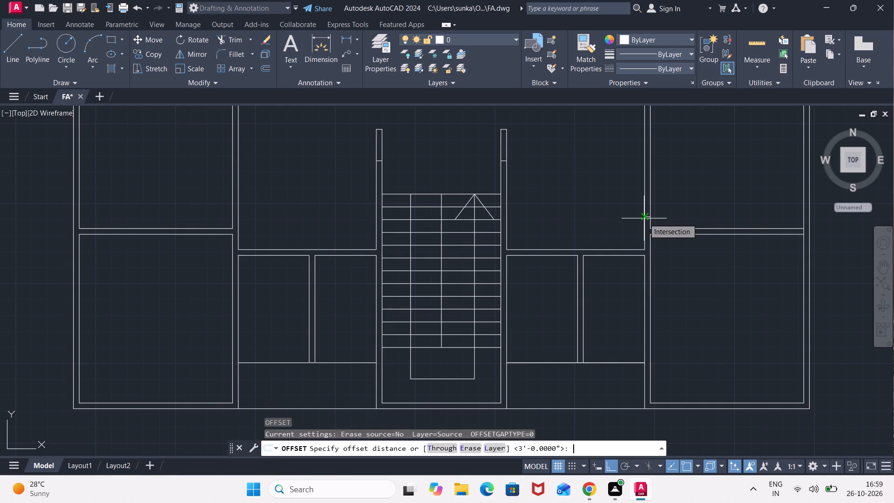
key("Return")
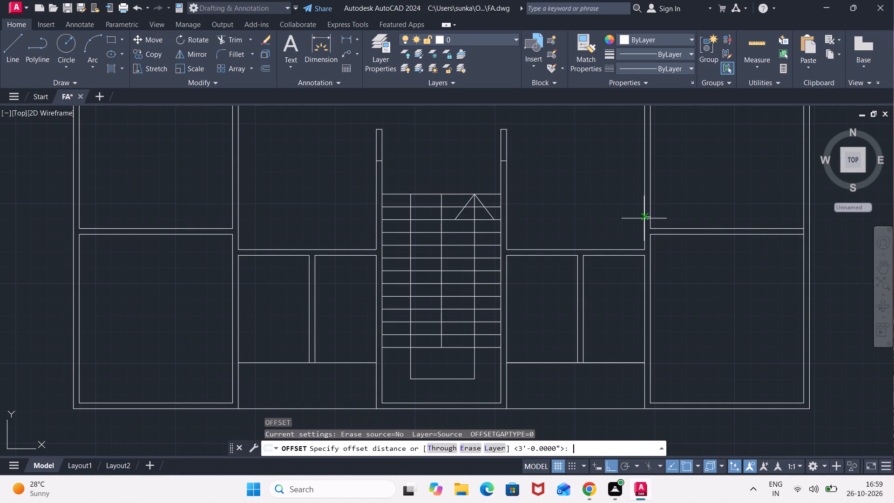
left_click(646, 216)
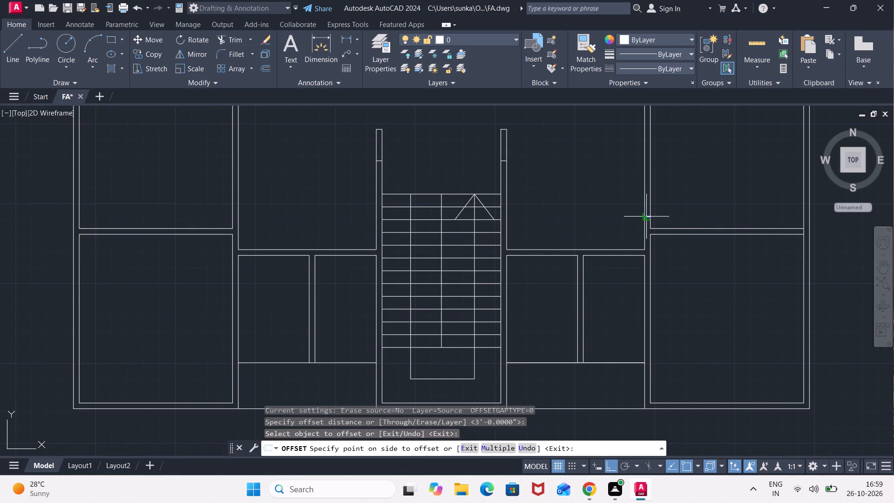
left_click(650, 188)
key("Escape")
Draw another short jamb line across the same wall, a little south of the partition between the two southeastern rooms.
key("l")
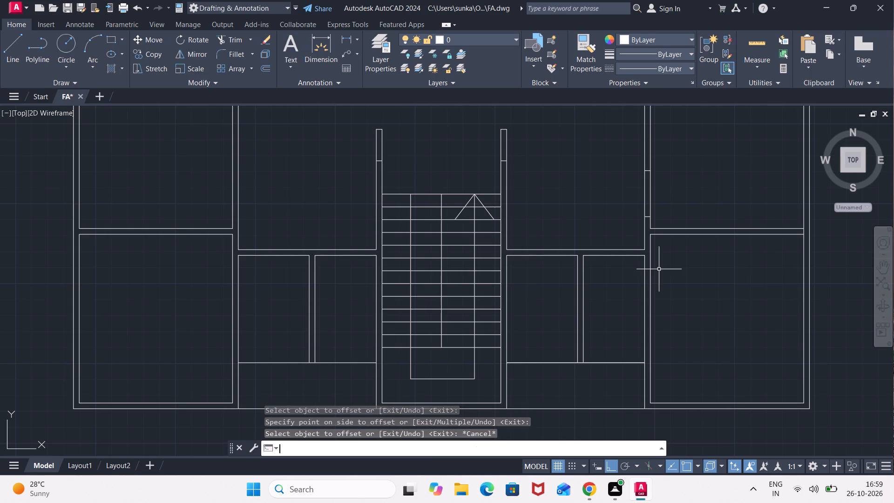
key("Return")
scroll(659, 270, "up", 1)
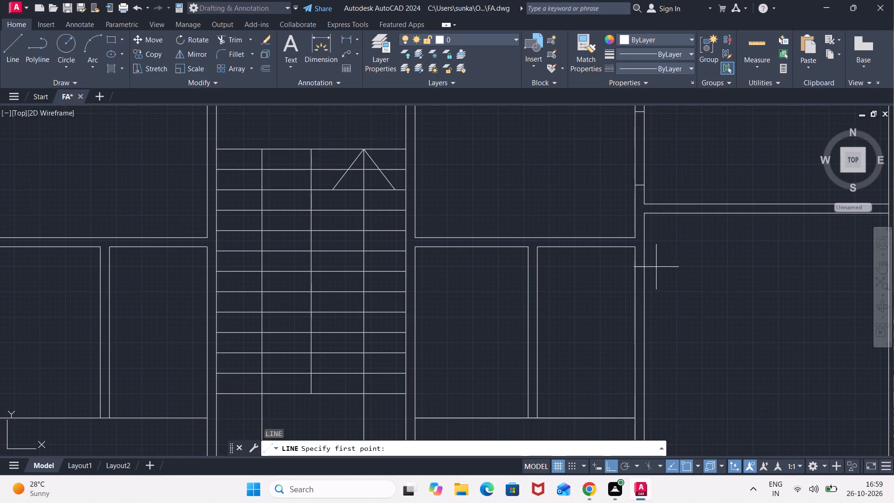
left_click(646, 269)
left_click(635, 269)
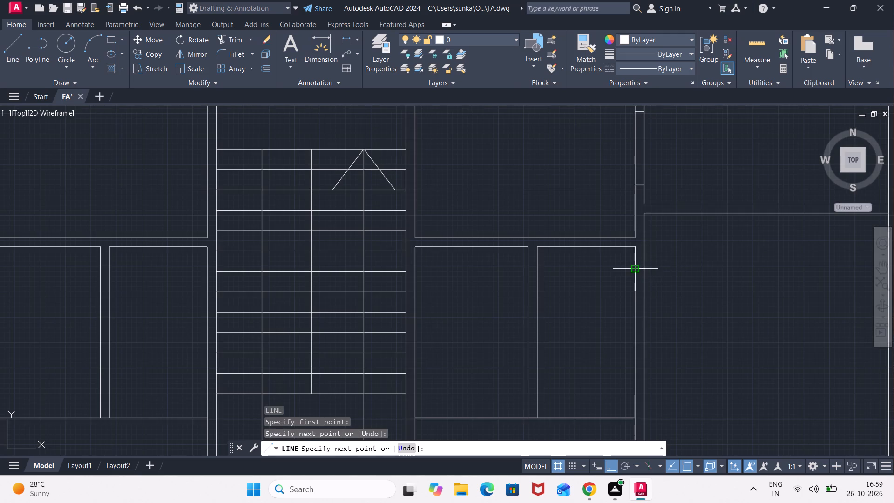
key("Escape")
Offset the new jamb line 3' to the south to mark the lower southeastern room's door opening.
key("o")
key("Return")
key("Return")
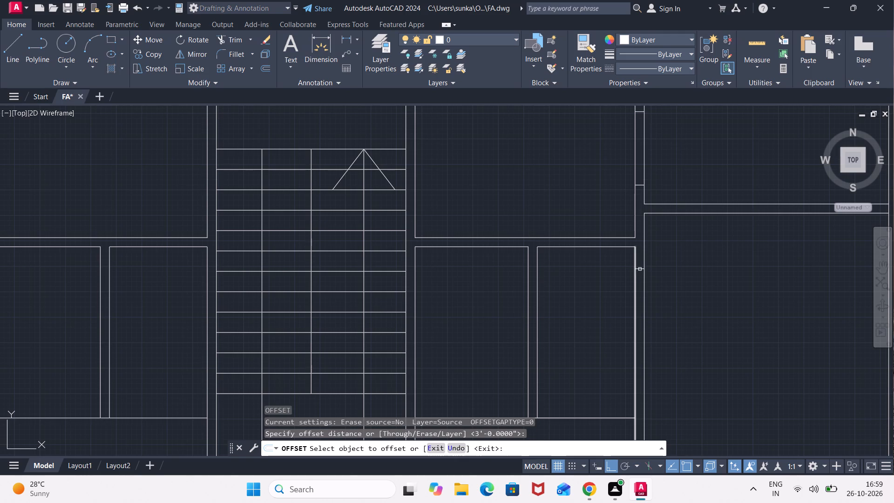
left_click(640, 269)
left_click(644, 322)
key("Escape")
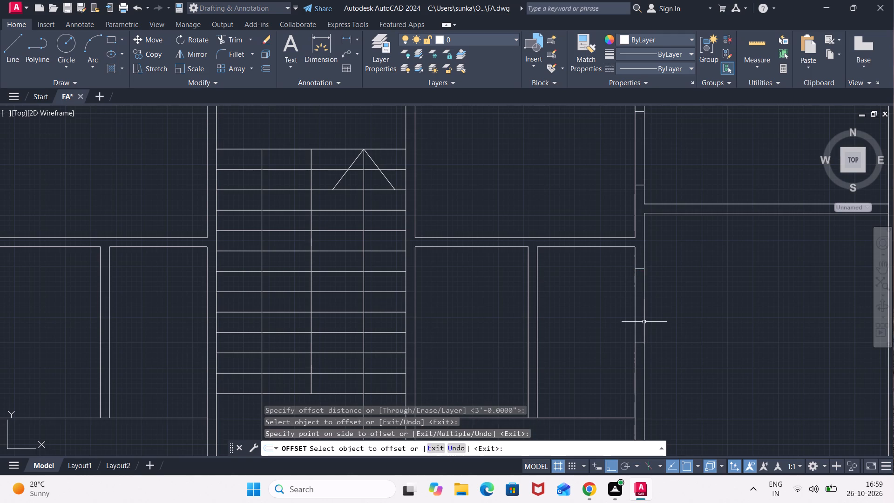
Trim both wall lines between each pair of jamb lines to cut the two southeastern rooms' door openings.
type("TR")
key("Return")
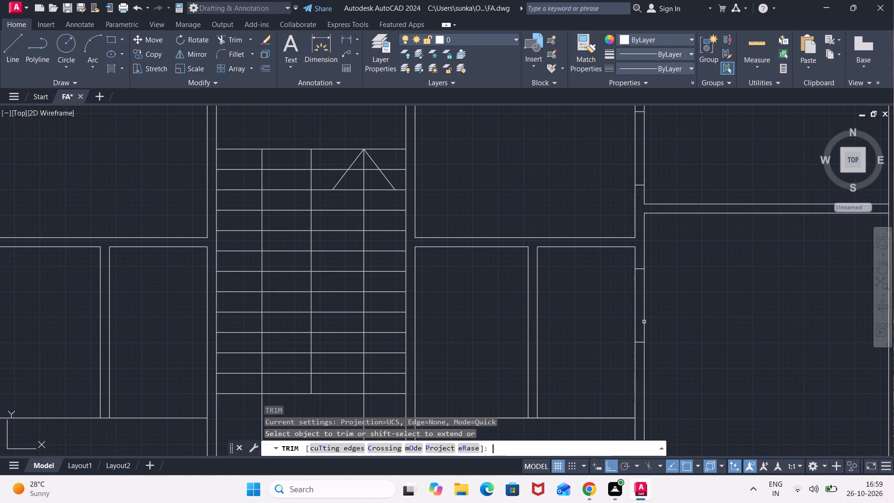
left_click(660, 313)
left_click(616, 321)
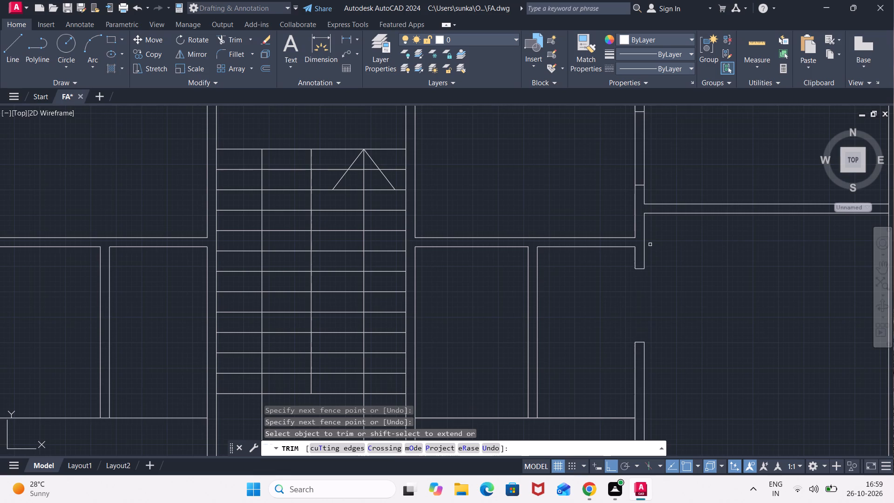
left_click(662, 156)
left_click(607, 170)
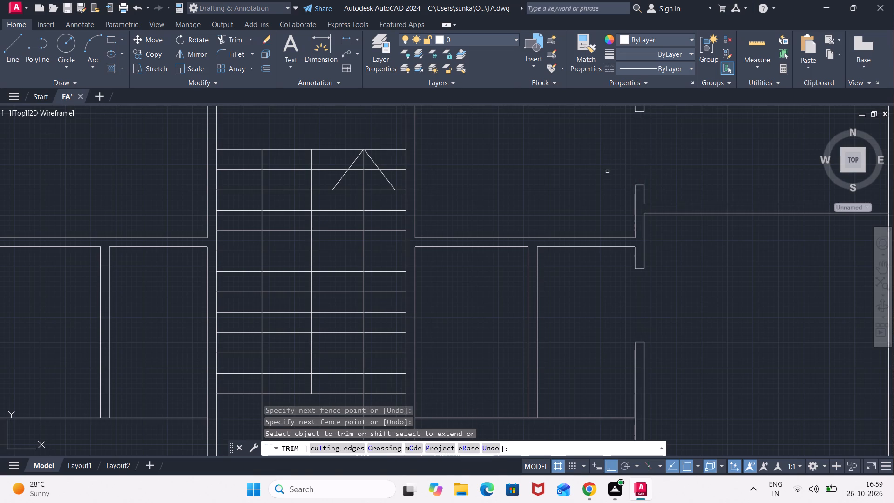
scroll(602, 180, "down", 1)
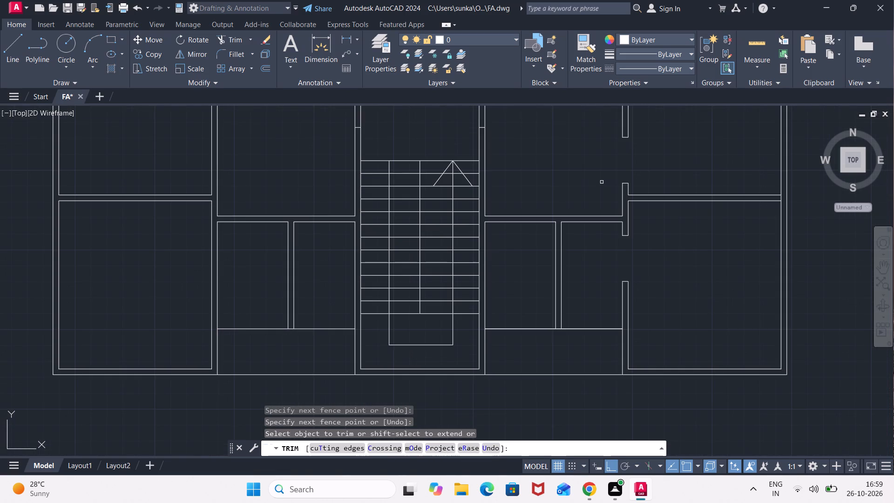
key("Escape")
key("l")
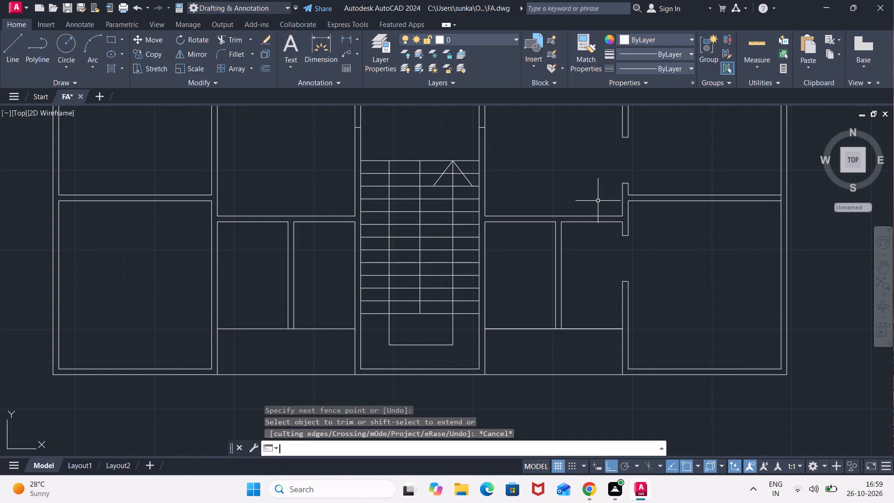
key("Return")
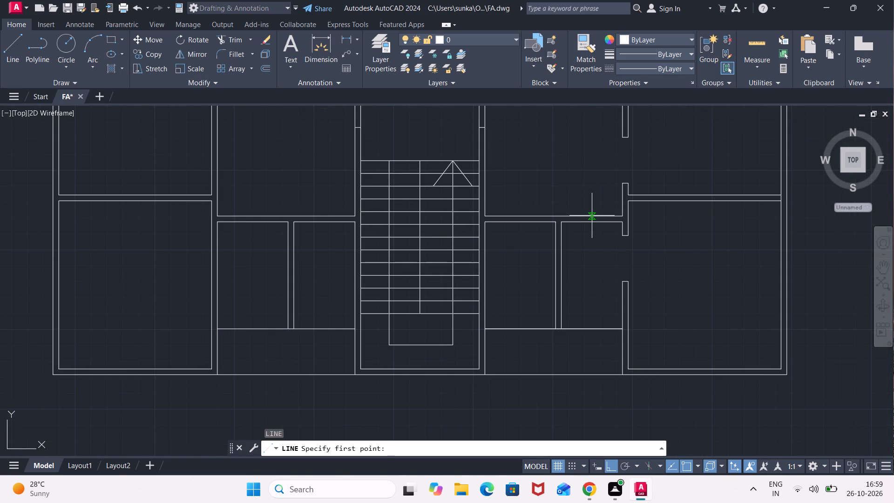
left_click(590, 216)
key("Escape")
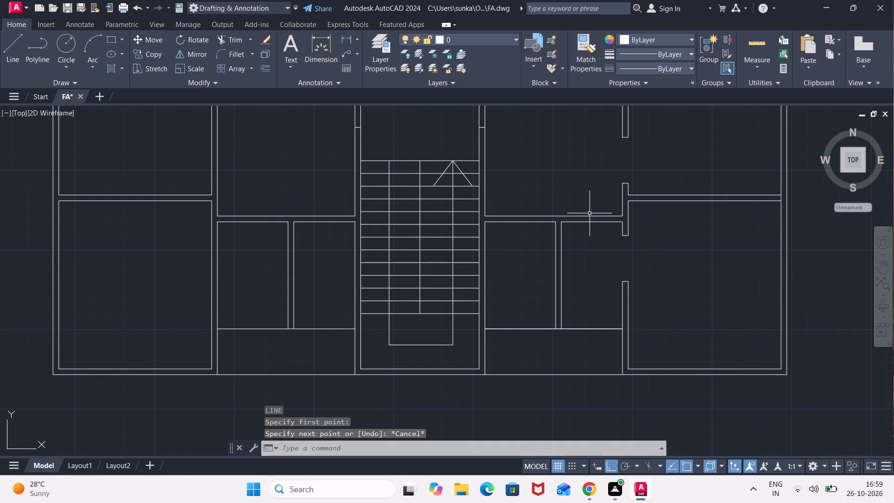
Draw a short jamb line across the horizontal partition north of the small rooms east of the stairs, near its east end.
key("l")
key("Return")
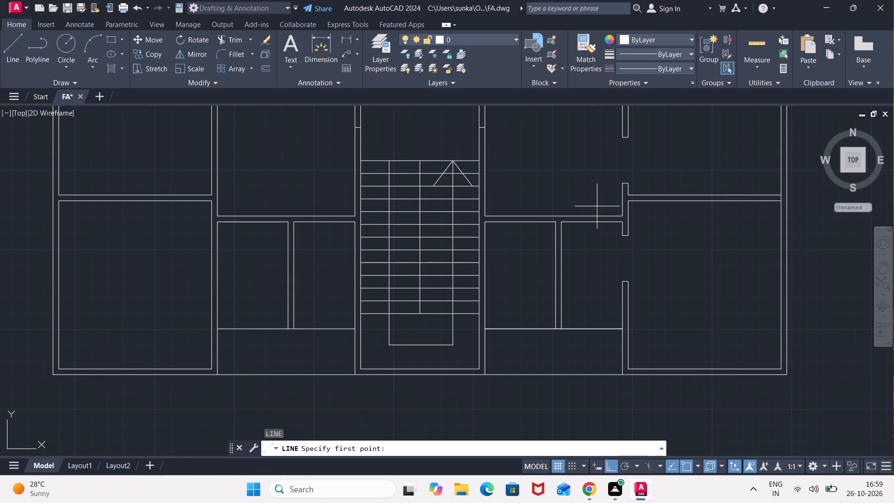
scroll(597, 206, "up", 3)
left_click(592, 248)
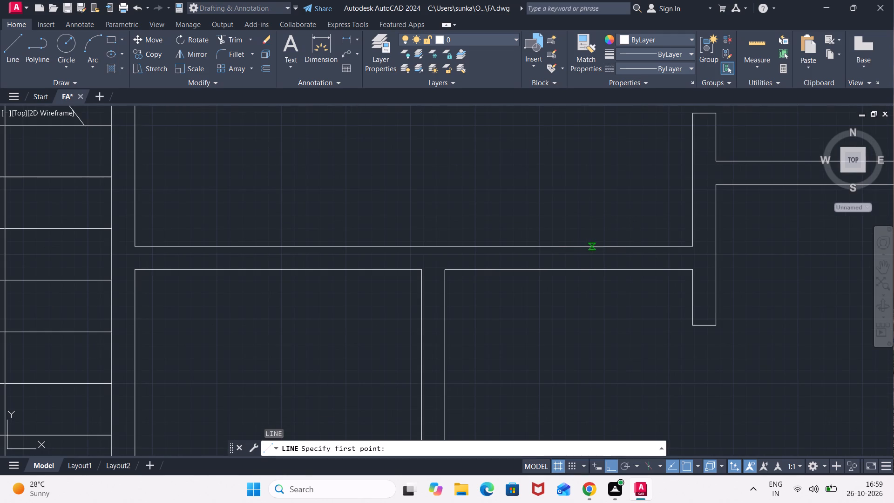
left_click(593, 269)
key("Escape")
Stretch the south end of the adjoining wall's west face line down to the south face of the horizontal partition.
scroll(651, 256, "down", 1)
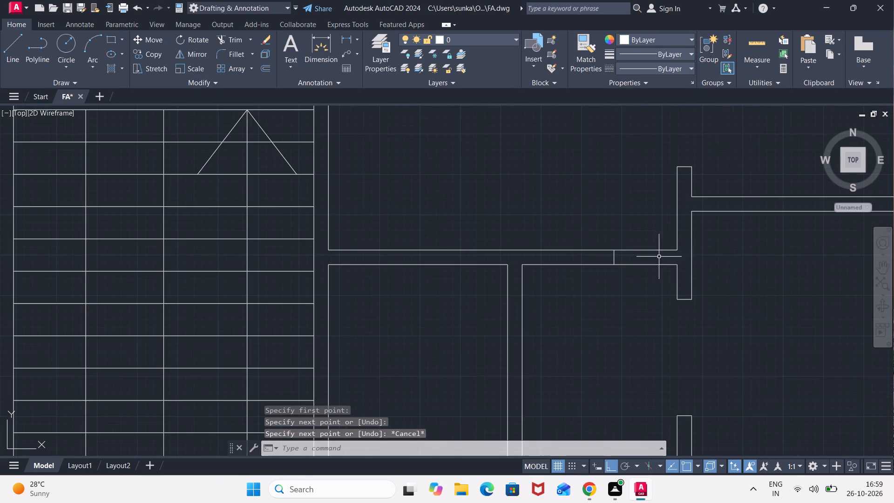
left_click(678, 244)
left_click(676, 251)
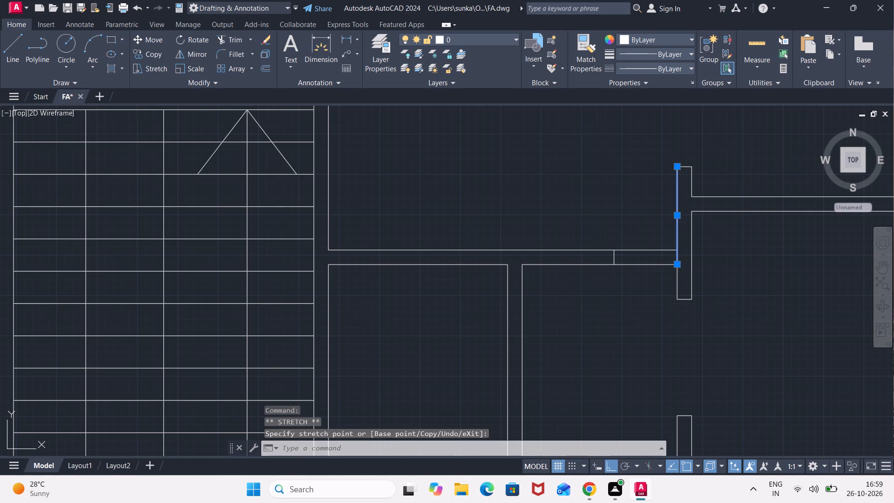
left_click(676, 263)
key("Escape")
key("Escape")
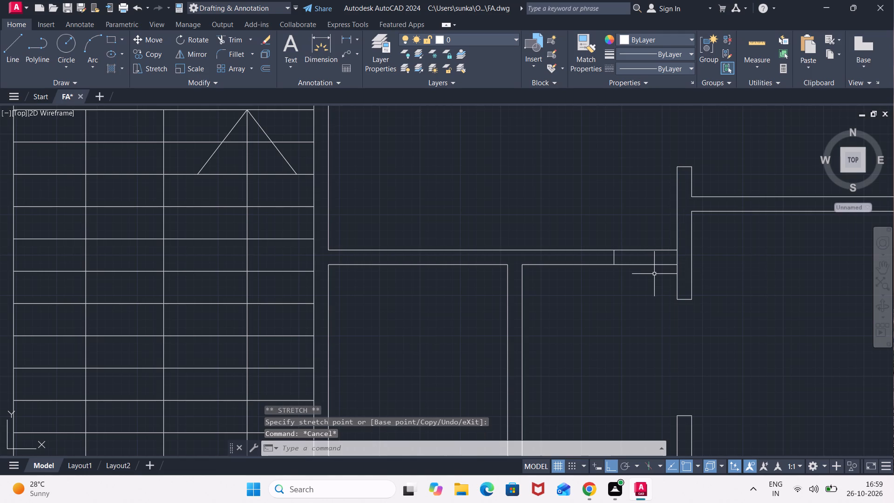
Trim both horizontal partition lines between the jamb line and the wall to the east to open the passage.
type("TR")
key("Return")
left_click(654, 274)
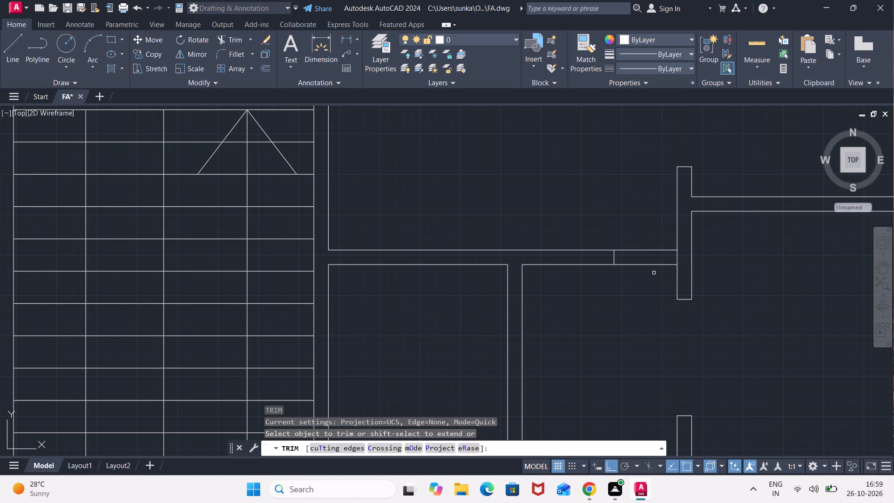
left_click_drag(651, 288, 651, 281)
left_click(641, 219)
scroll(625, 296, "down", 3)
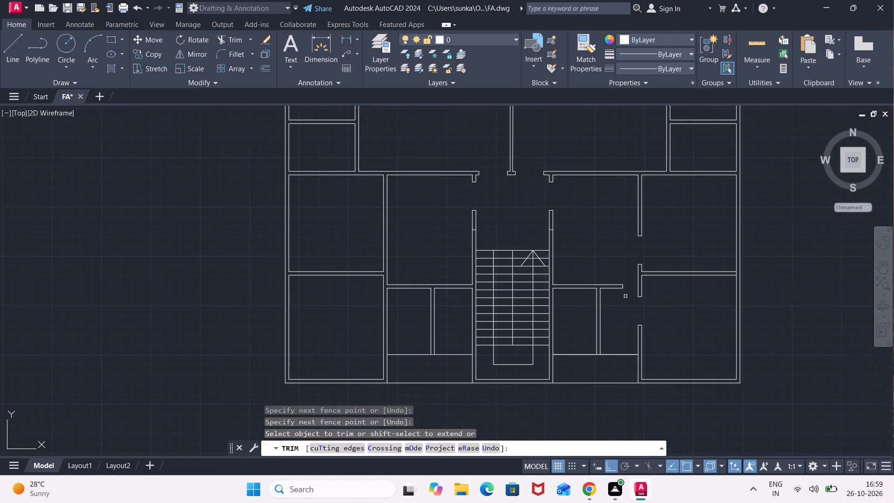
key("Escape")
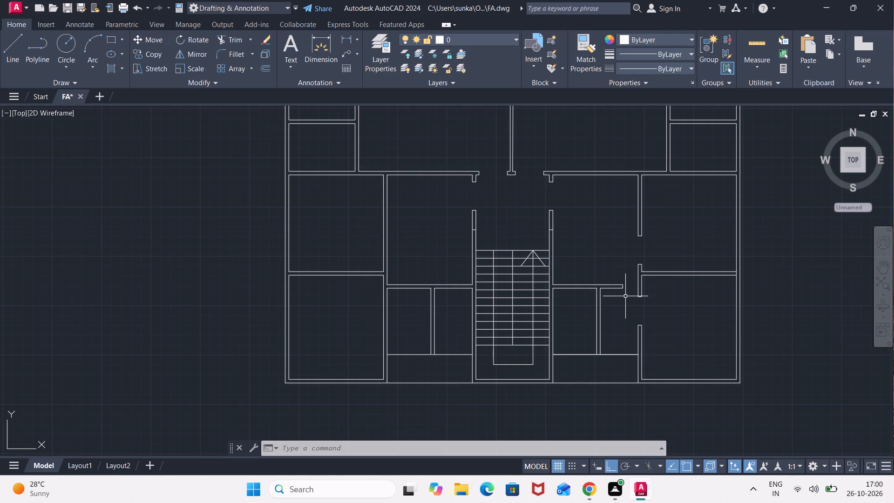
Draw a short jamb line across the horizontal partition above the small room beside the stairs, near that room's east side.
scroll(622, 315, "up", 3)
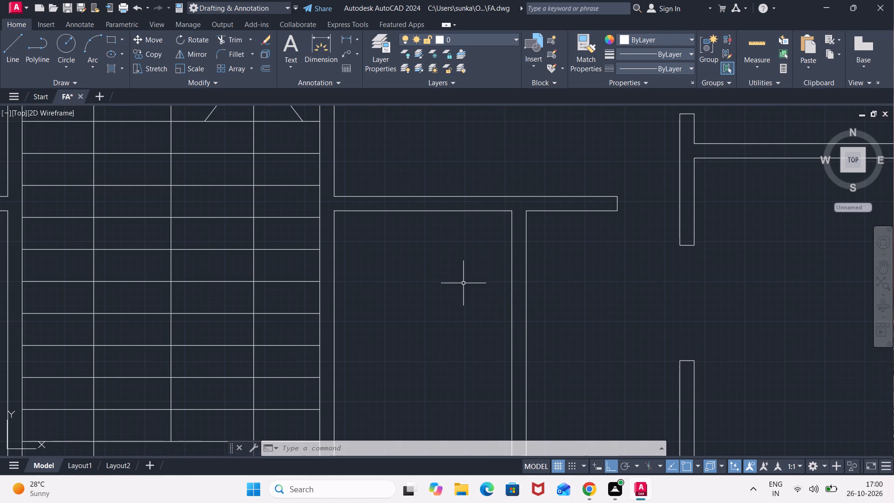
key("l")
key("Return")
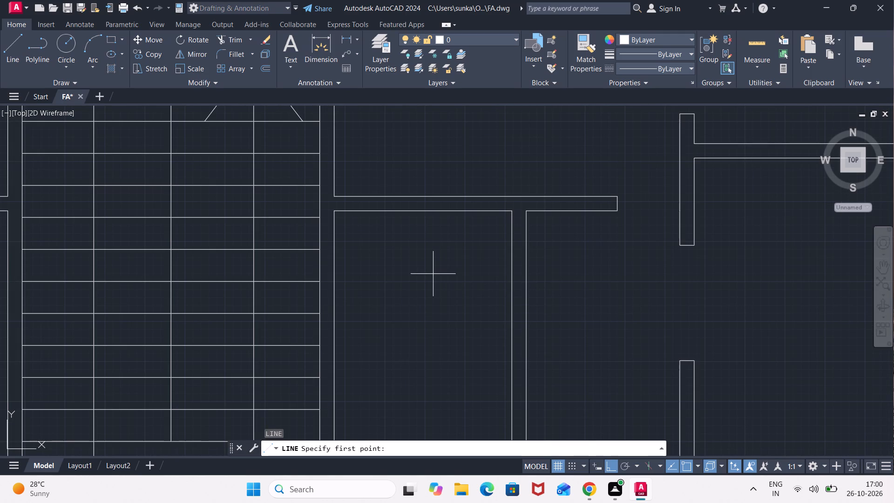
scroll(420, 264, "up", 1)
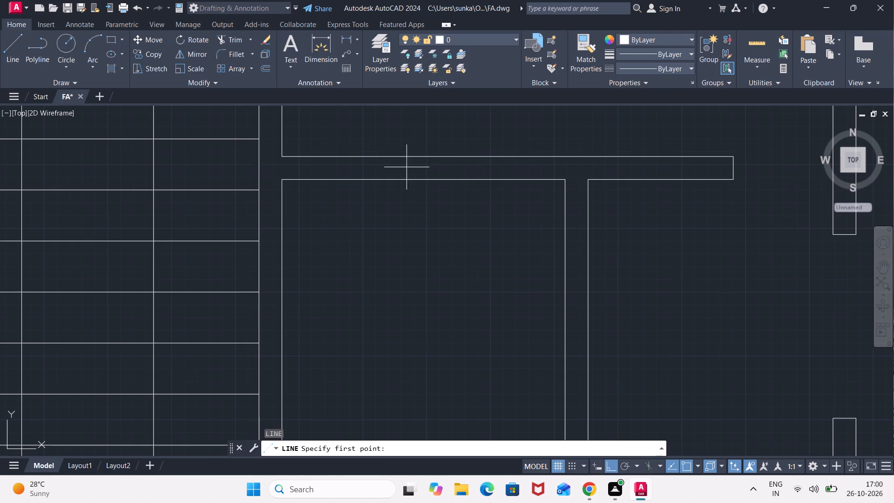
left_click(543, 158)
left_click(544, 182)
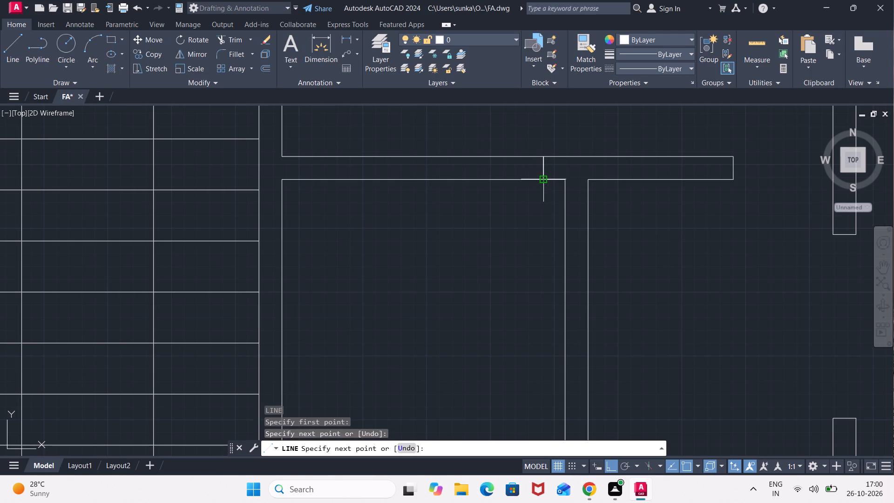
key("Escape")
Offset the small room's jamb line 2'6" to the west to mark its door opening.
key("o")
key("Return")
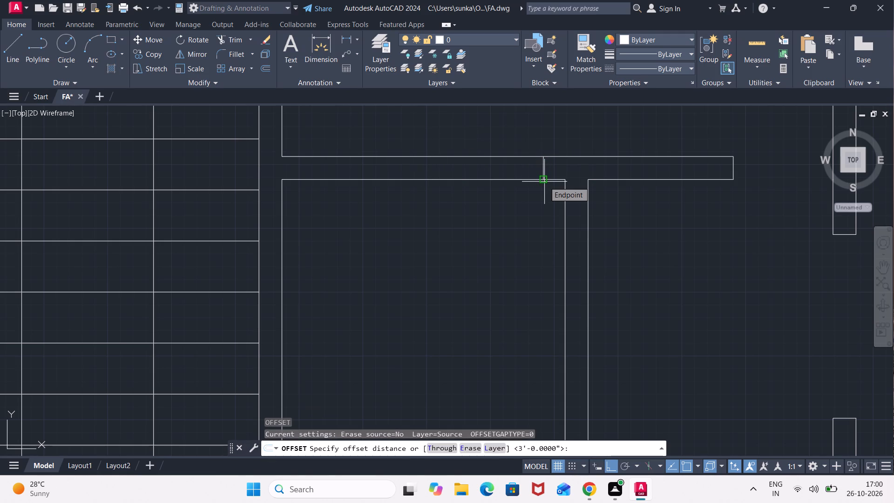
type("2'6")
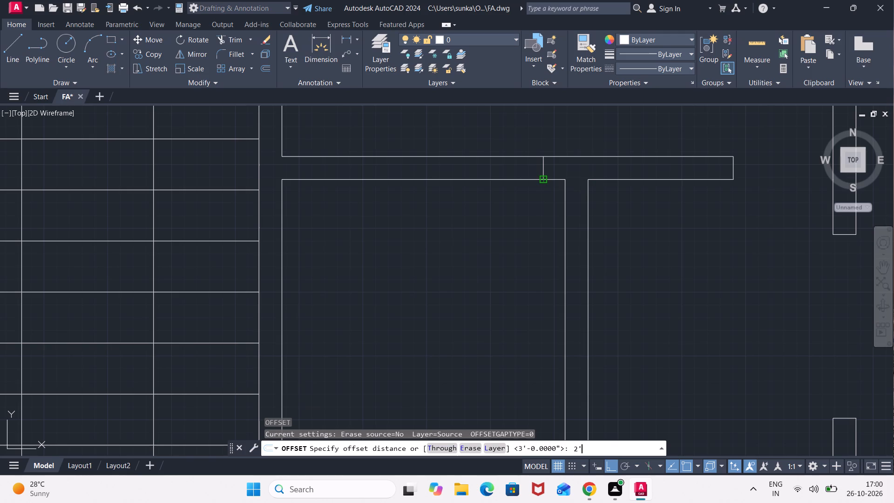
key("shift+quotedbl")
key("Return")
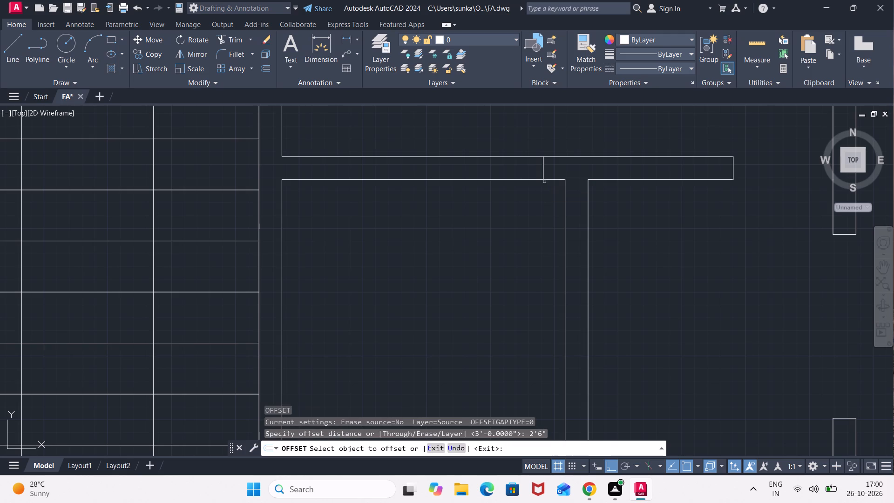
left_click(542, 166)
left_click(457, 172)
key("Escape")
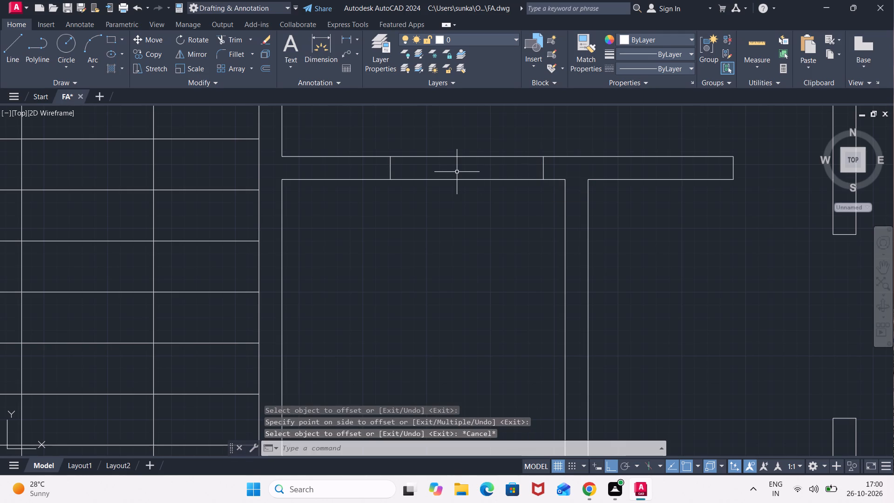
Trim both horizontal partition lines between the two jamb lines above the small room east of the stairs to open its 2'6" doorway.
key("t")
key("r")
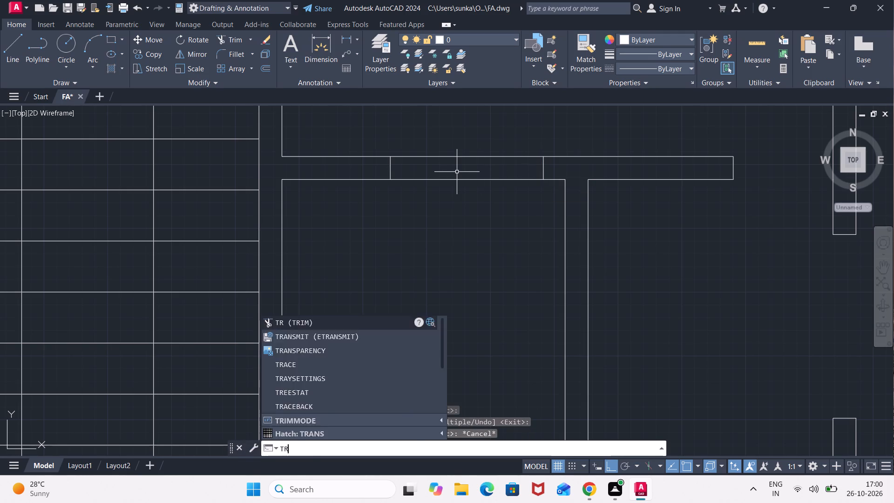
key("Return")
left_click(460, 190)
left_click(460, 149)
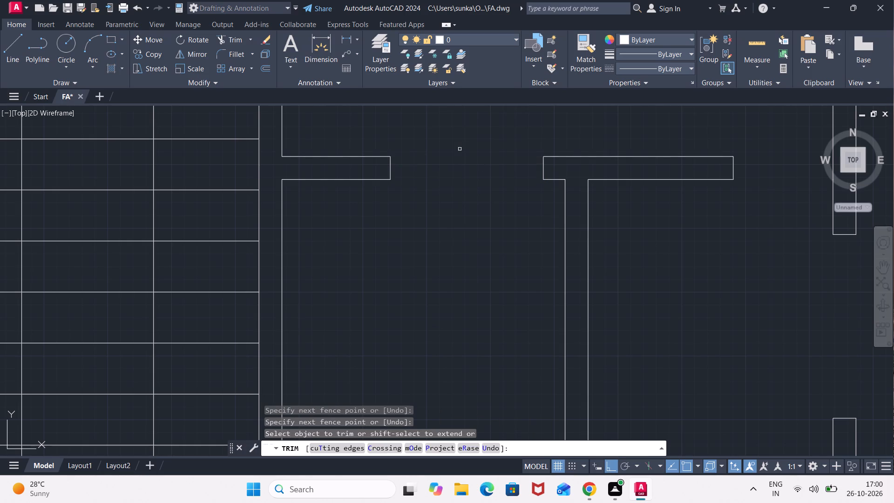
scroll(521, 213, "down", 4)
middle_click_drag(513, 215, 515, 216)
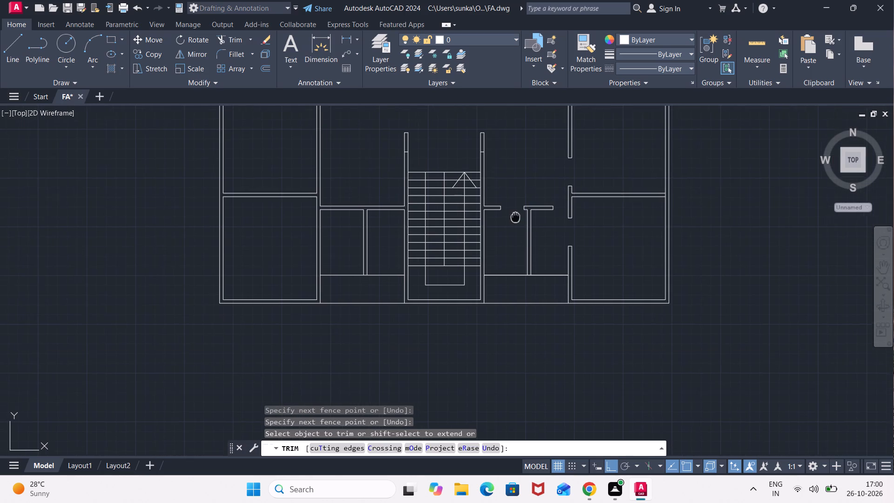
middle_click_drag(515, 216, 625, 211)
key("Escape")
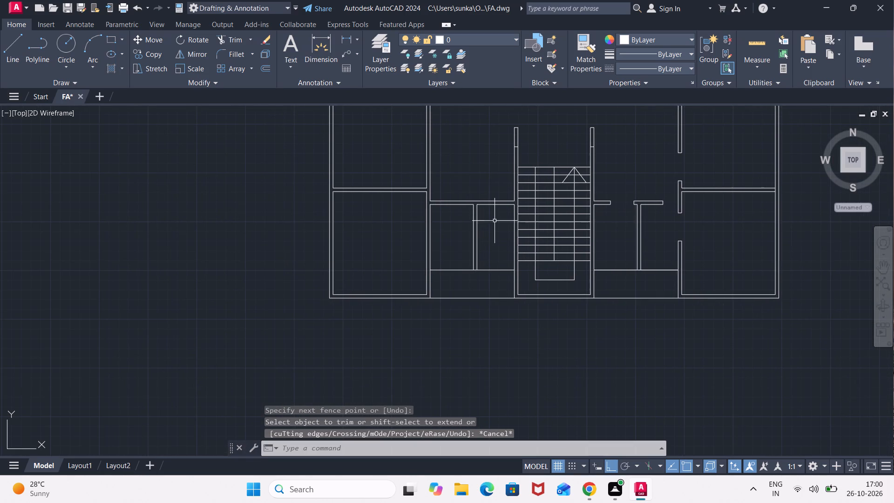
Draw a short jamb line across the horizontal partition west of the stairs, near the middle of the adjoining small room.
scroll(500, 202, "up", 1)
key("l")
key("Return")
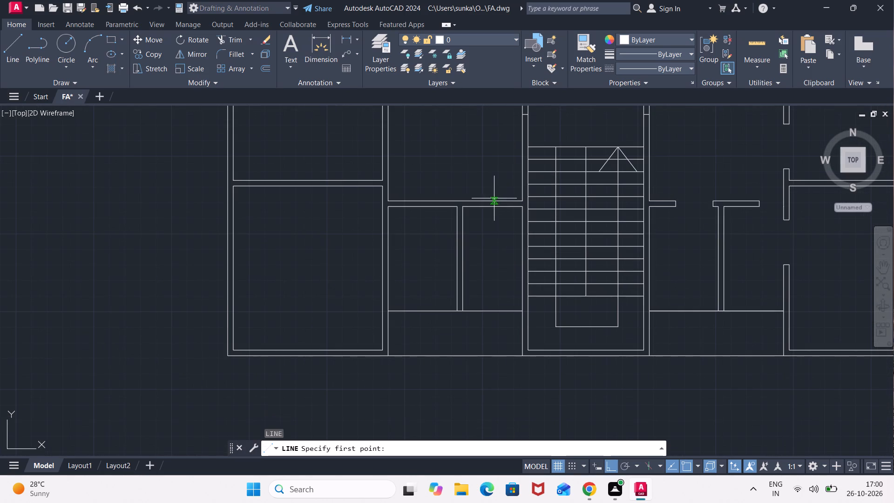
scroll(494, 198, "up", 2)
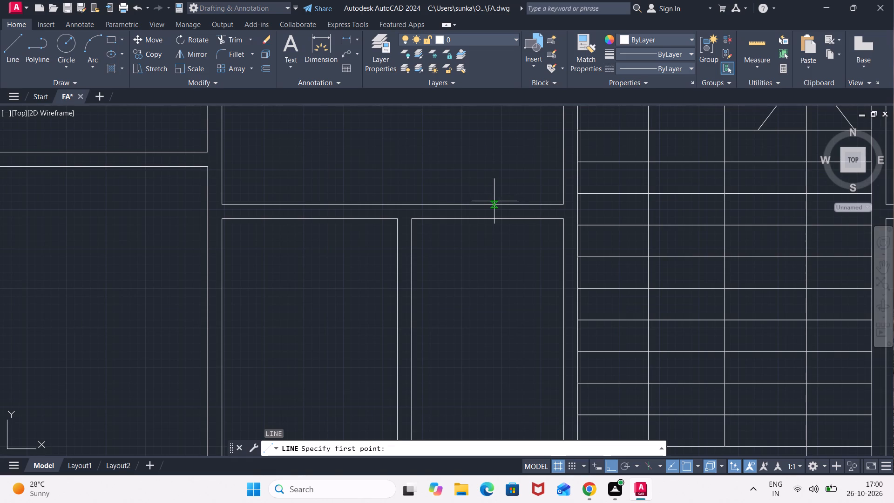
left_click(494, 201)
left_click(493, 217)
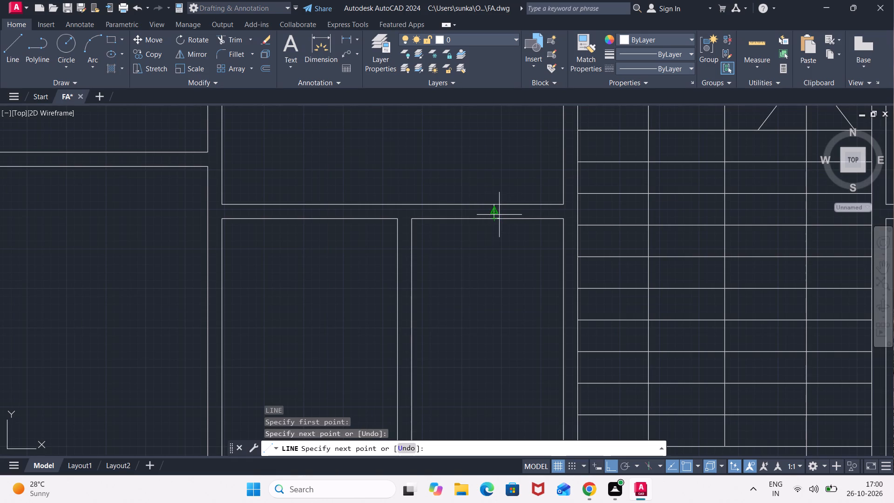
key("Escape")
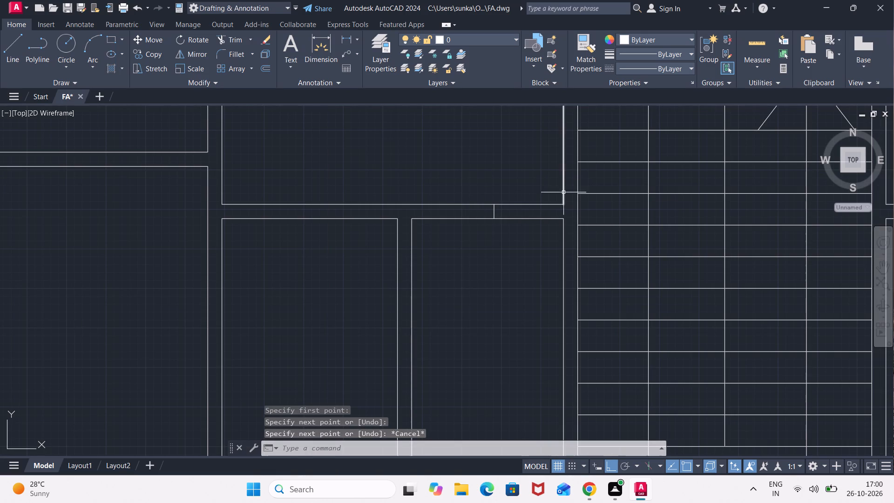
Stretch the south end of the stair wall's west face line down to the south face of the horizontal partition.
left_click(562, 193)
left_click(562, 203)
left_click(563, 217)
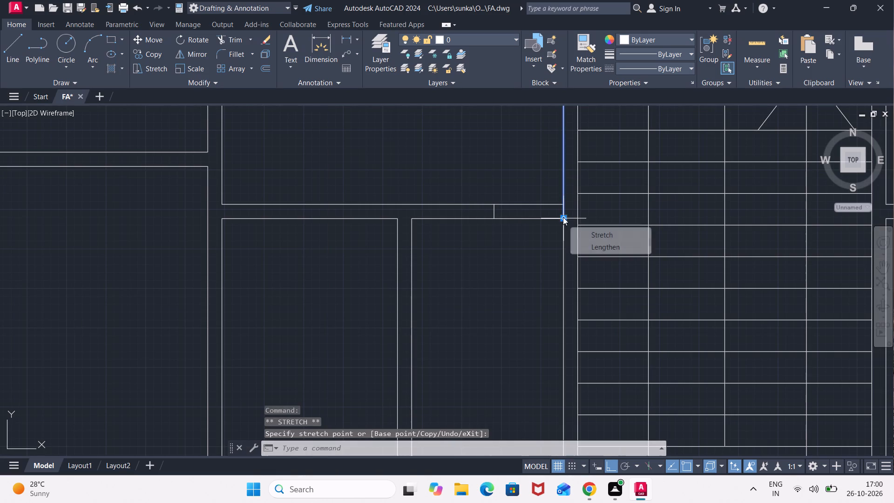
key("Escape")
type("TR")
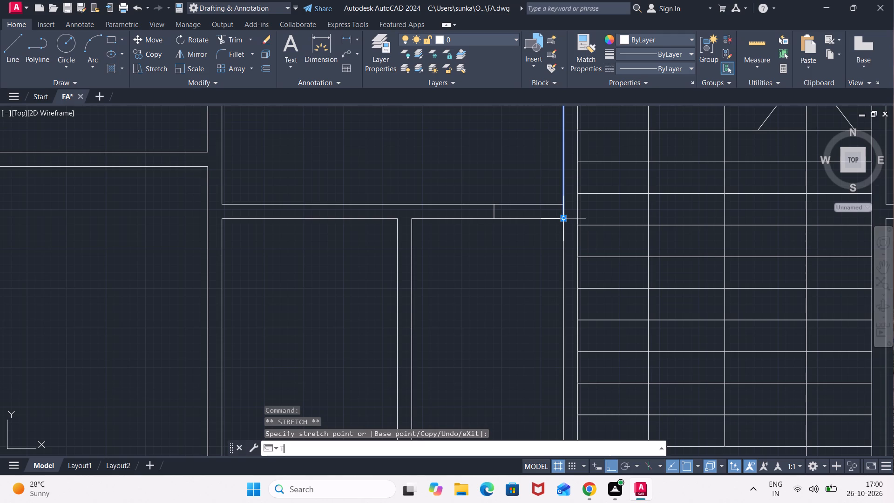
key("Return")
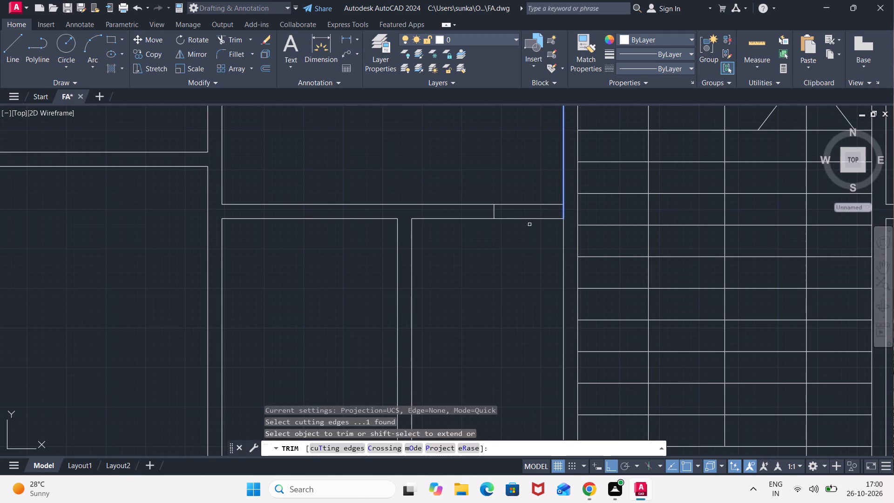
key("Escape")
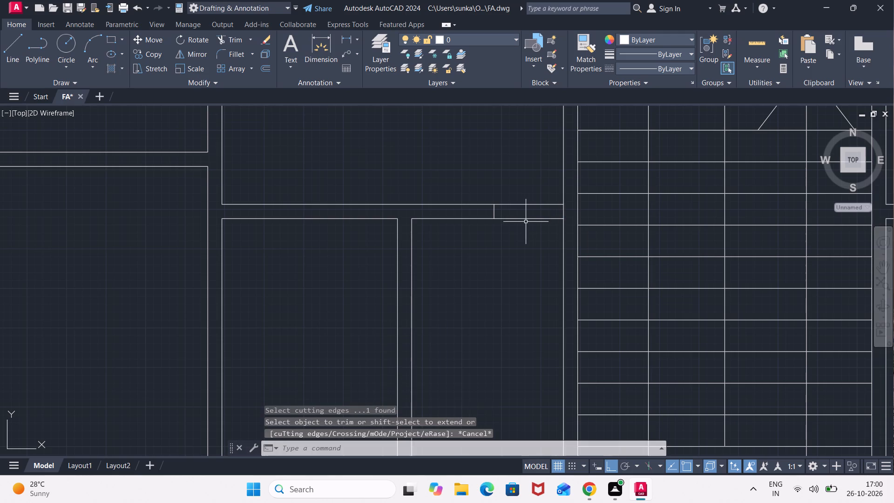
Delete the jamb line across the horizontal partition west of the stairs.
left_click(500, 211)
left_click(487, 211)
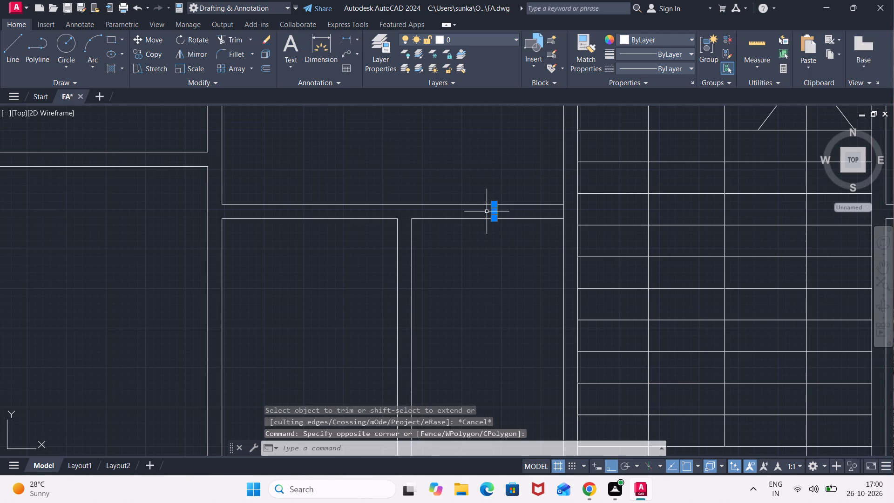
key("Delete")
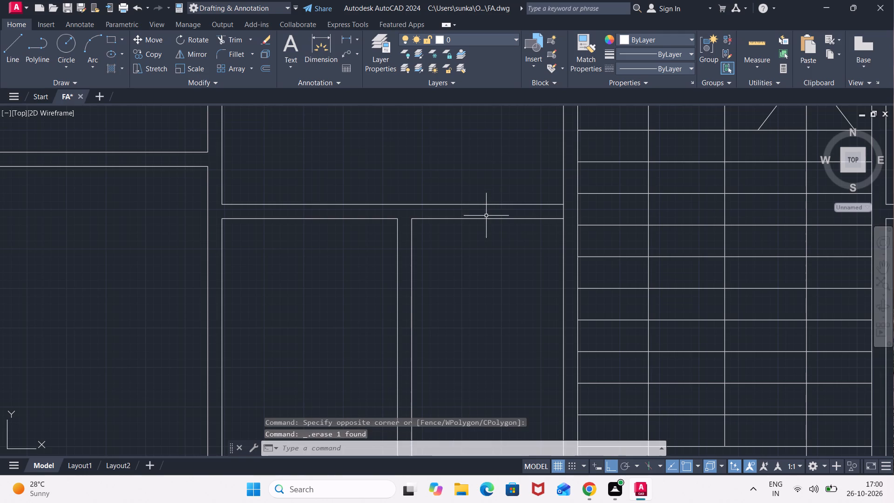
Draw a short jamb line across the horizontal partition west of the stairs, close to the stair wall.
key("l")
key("Return")
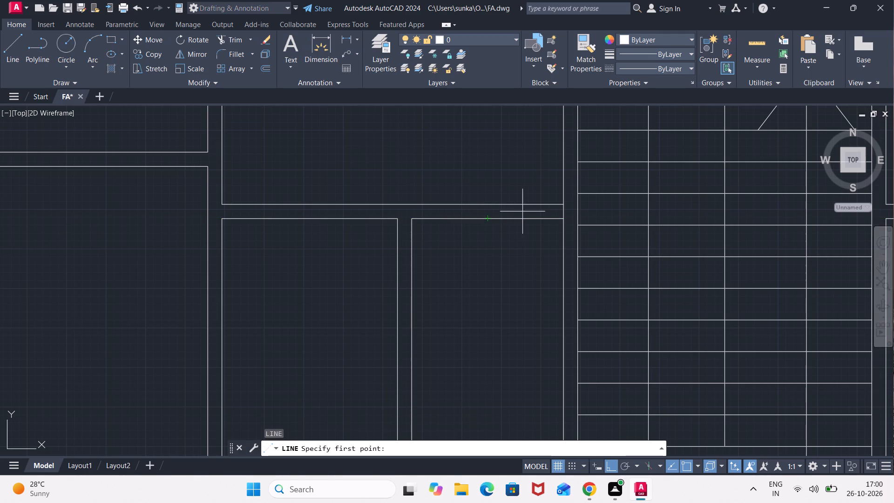
left_click(543, 202)
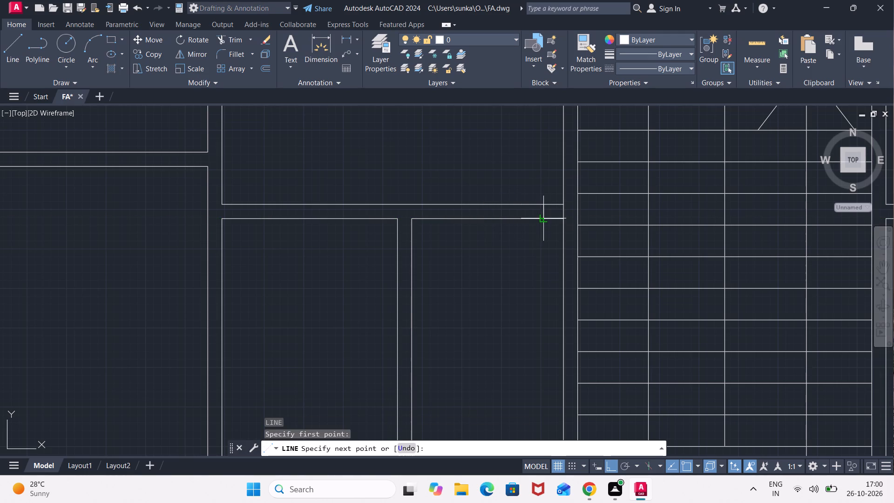
left_click(546, 216)
key("Escape")
Offset the jamb line beside the stair wall 2'6" to the west to mark the small room's door opening.
key("o")
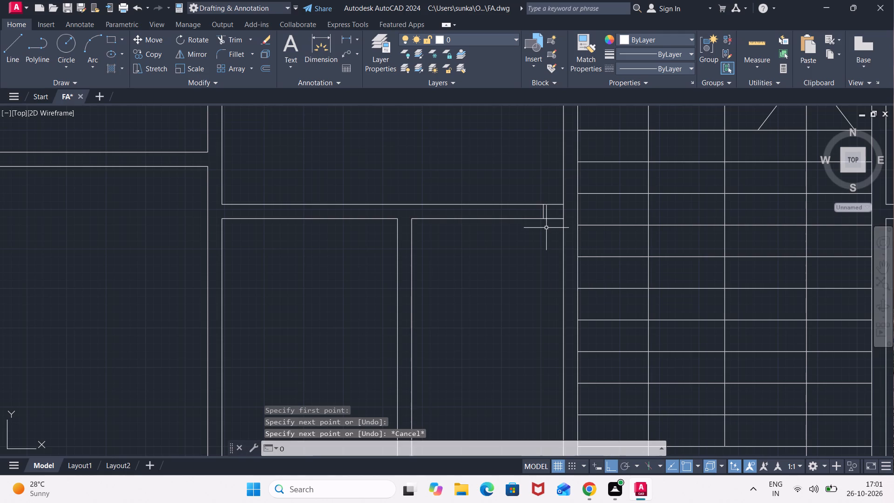
key("Return")
key("Return")
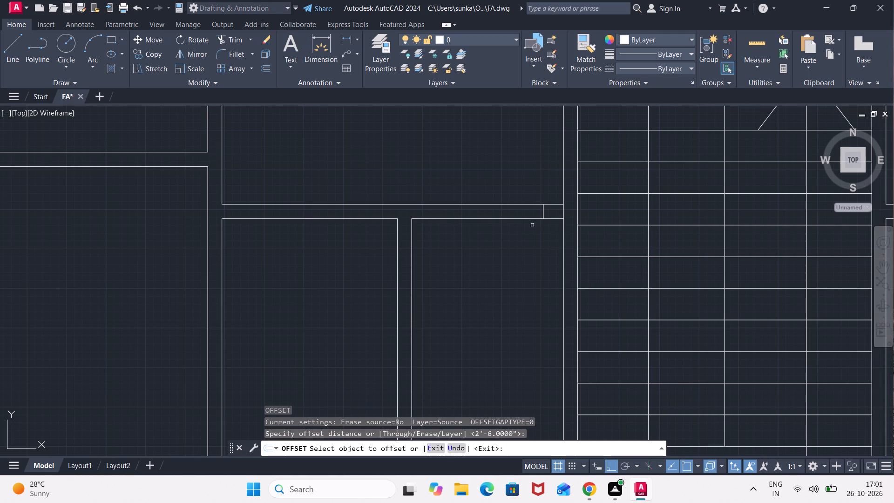
left_click(542, 211)
left_click(471, 220)
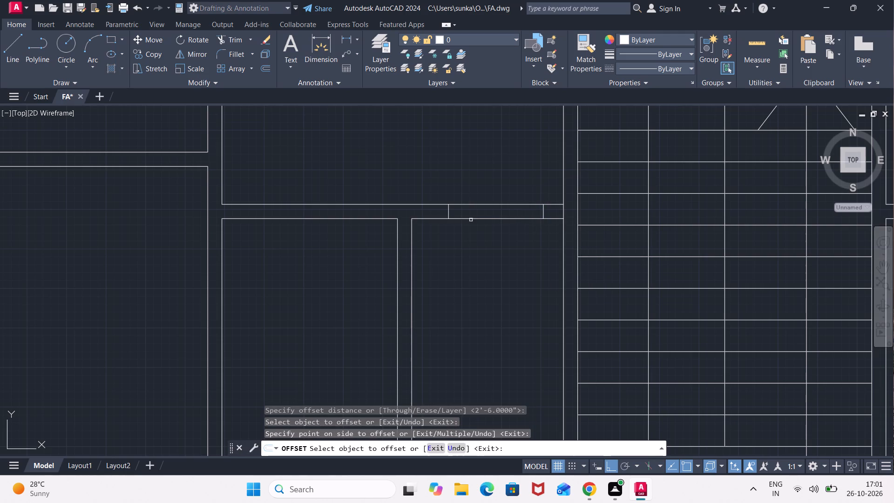
key("Escape")
Draw a short jamb line across the same partition above the western small room, between the vertical divider and the wall to the west.
key("l")
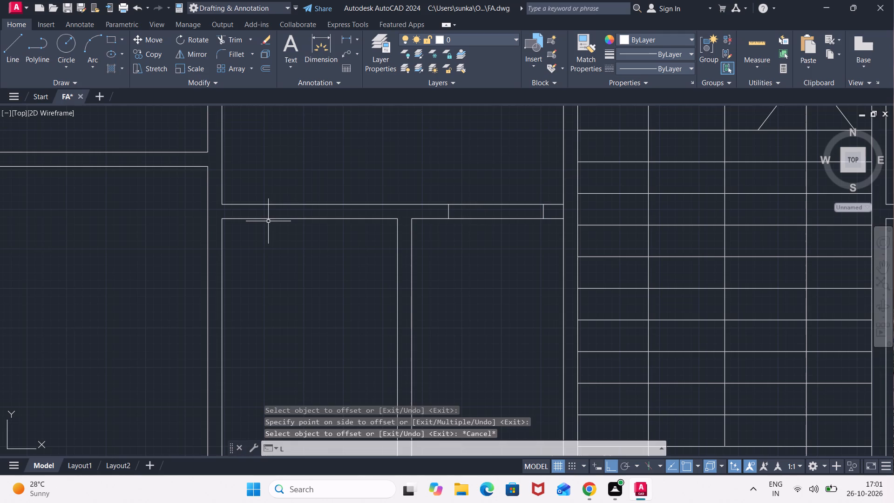
key("Return")
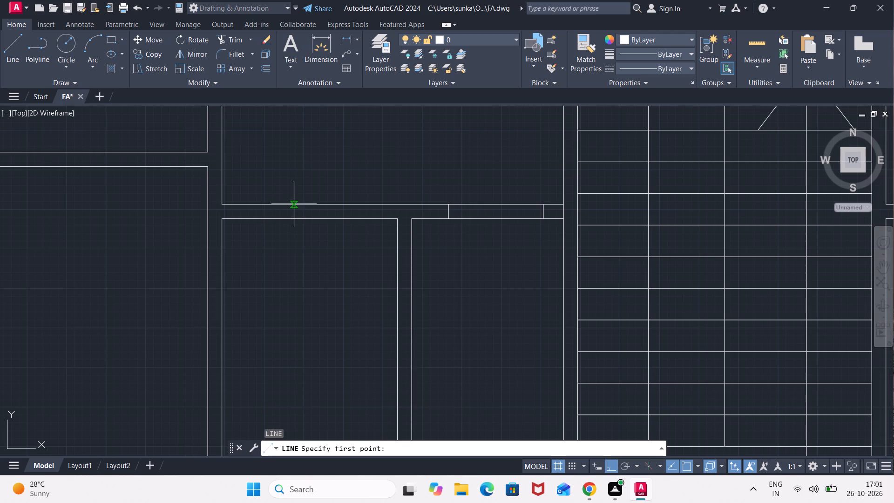
left_click(294, 204)
left_click(292, 216)
key("Escape")
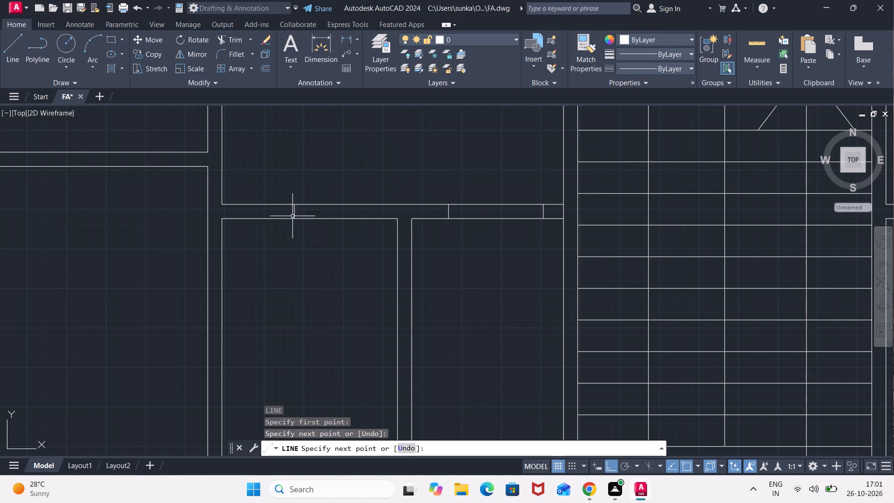
Stretch the south end of the western wall's east face line down to the south face of the horizontal partition.
left_click(222, 203)
left_click(222, 203)
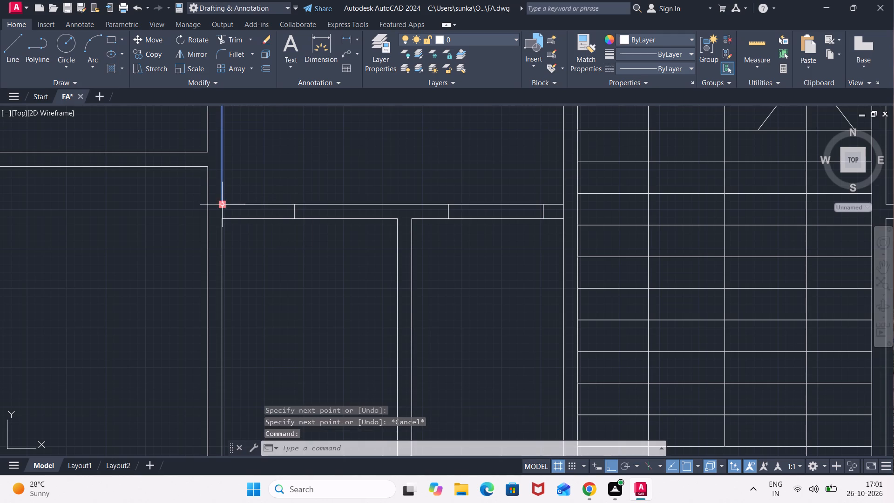
left_click(239, 181)
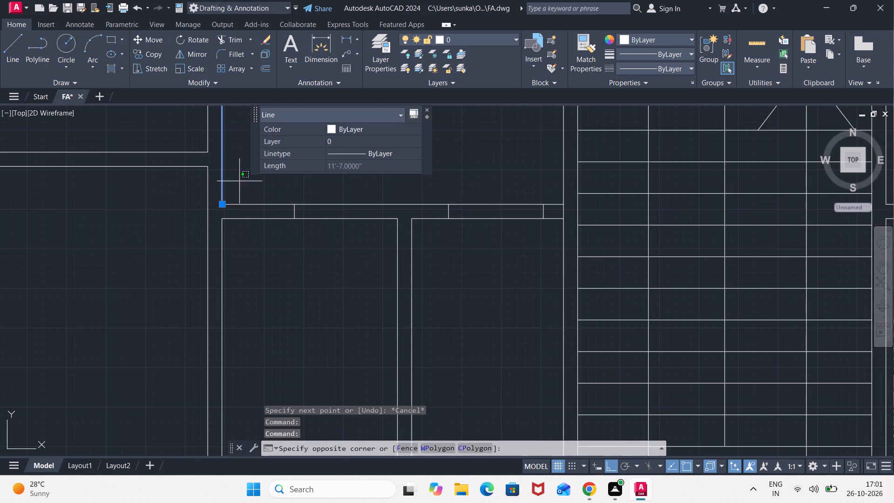
left_click(224, 199)
left_click(222, 205)
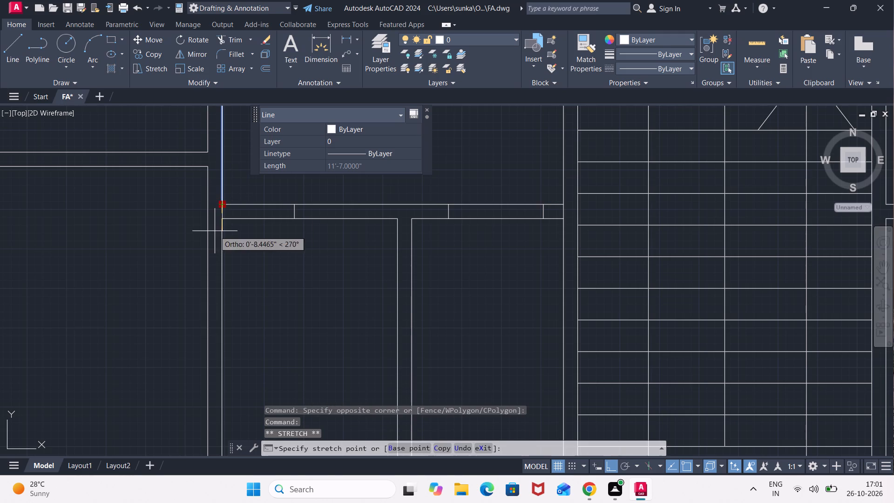
left_click(221, 216)
key("Escape")
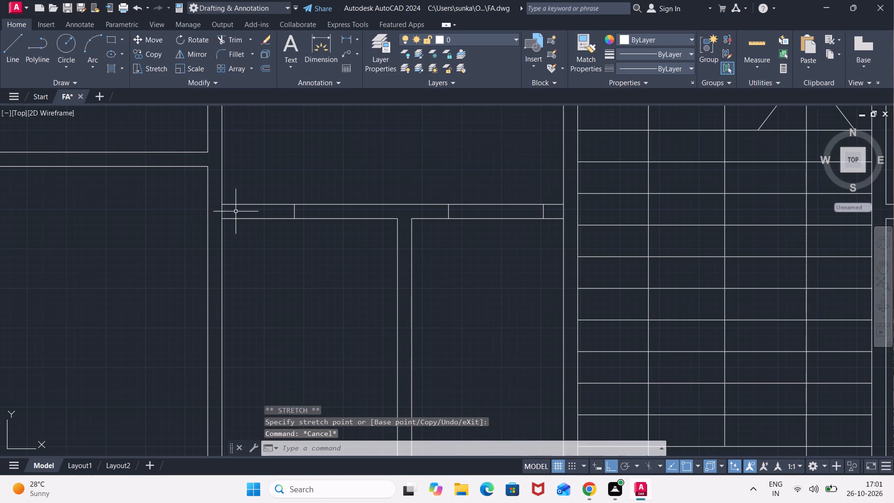
key("Escape")
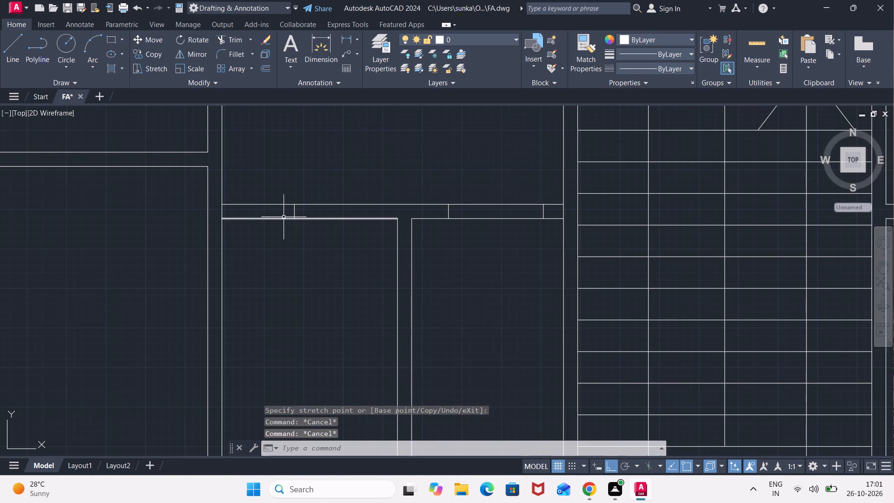
Trim both partition lines between the western wall and its nearest jamb line, and between the 2'6" door jambs beside the stairs.
type("TR")
key("Return")
left_click(265, 231)
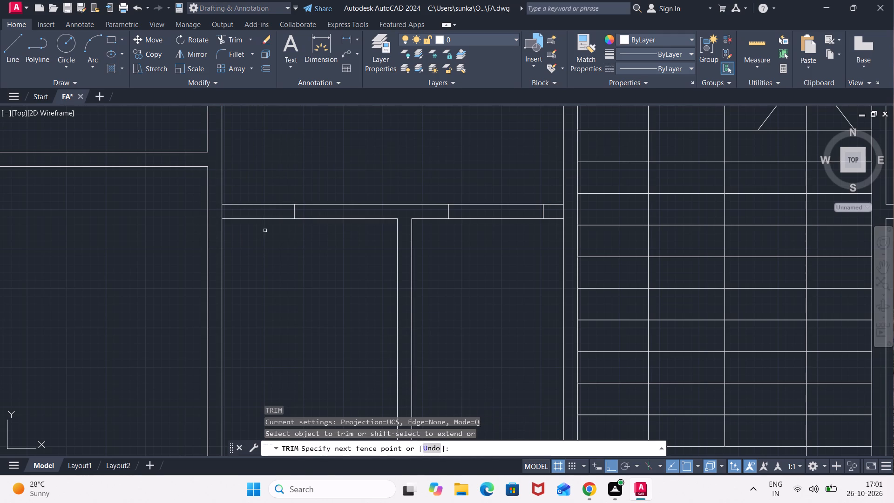
left_click(268, 186)
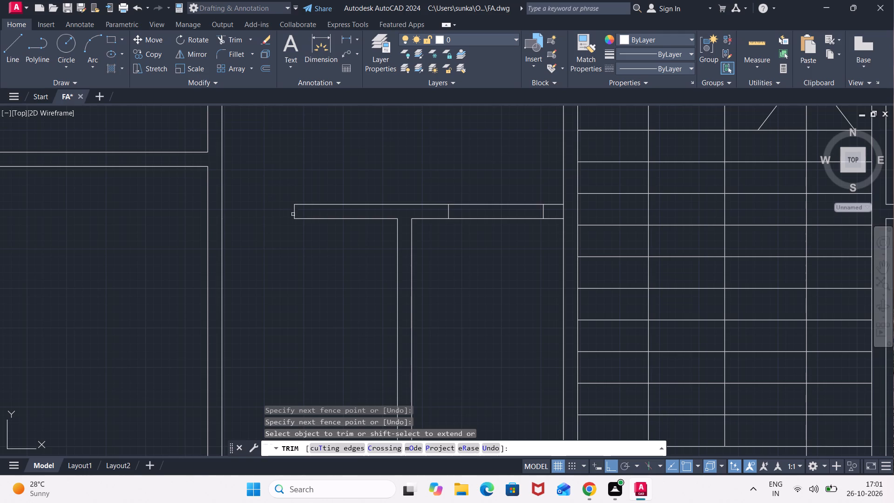
left_click(498, 232)
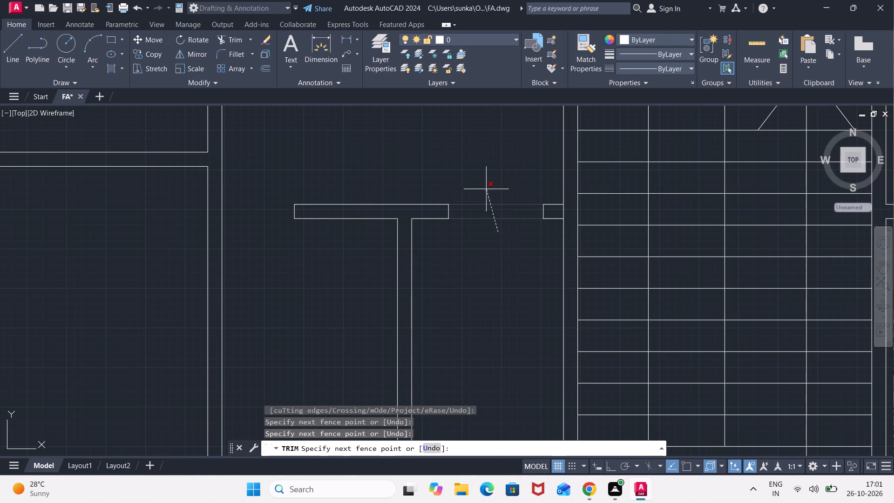
left_click(486, 189)
scroll(492, 235, "down", 2)
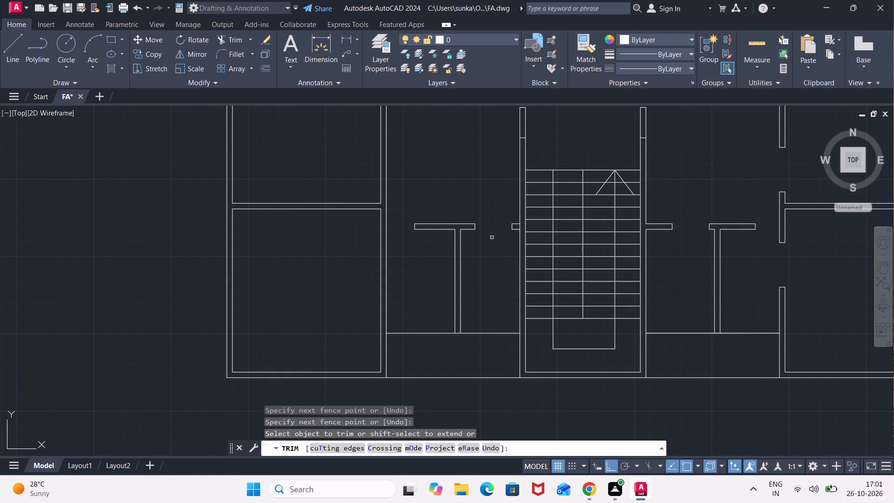
middle_click_drag(475, 173, 479, 245)
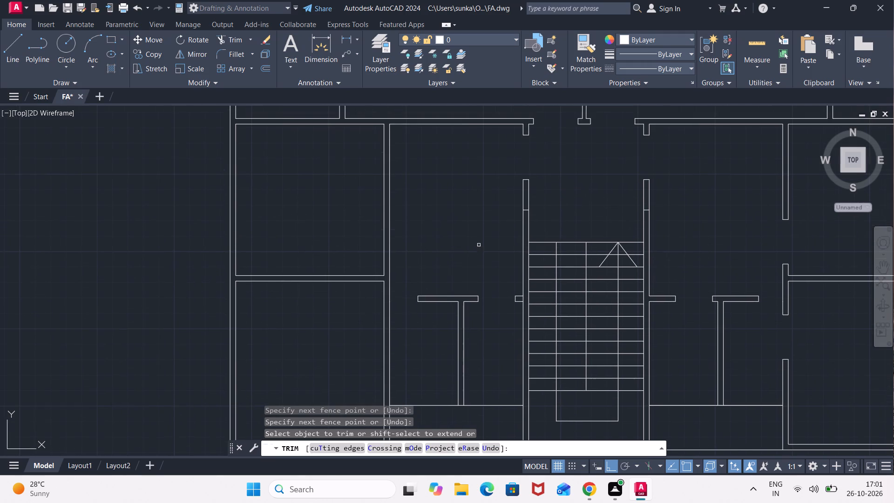
key("Escape")
Draw two short jamb lines across the western rooms' east wall, one just south and one just north of the horizontal partition junction.
key("l")
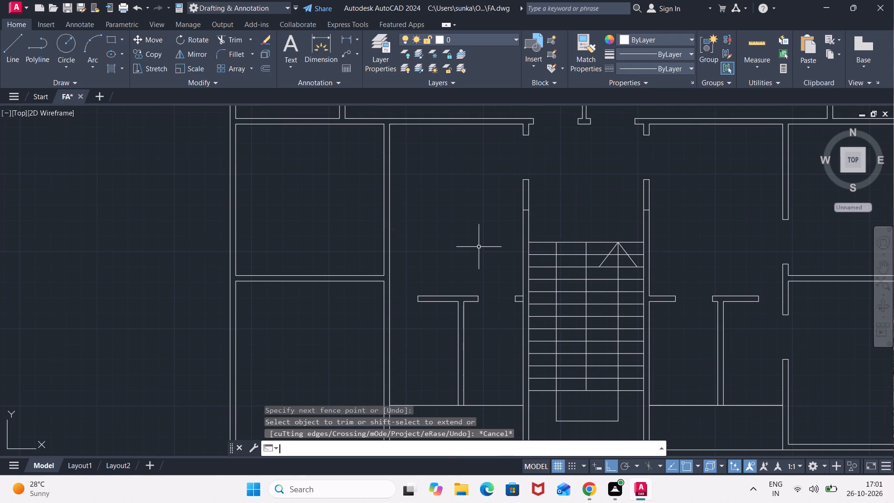
key("Return")
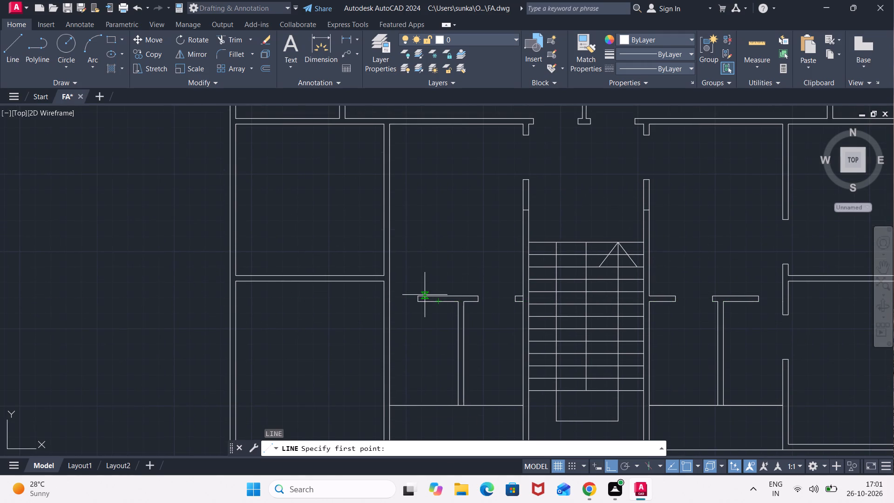
scroll(396, 307, "up", 1)
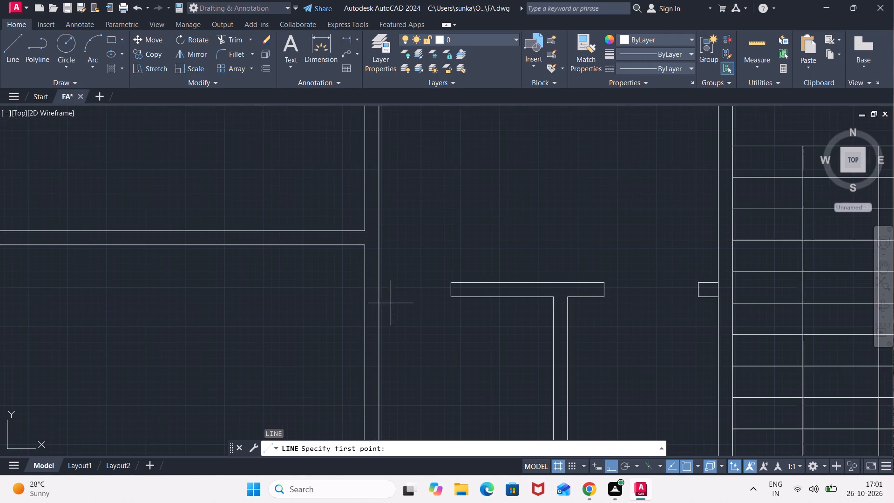
scroll(390, 303, "up", 1)
left_click(379, 266)
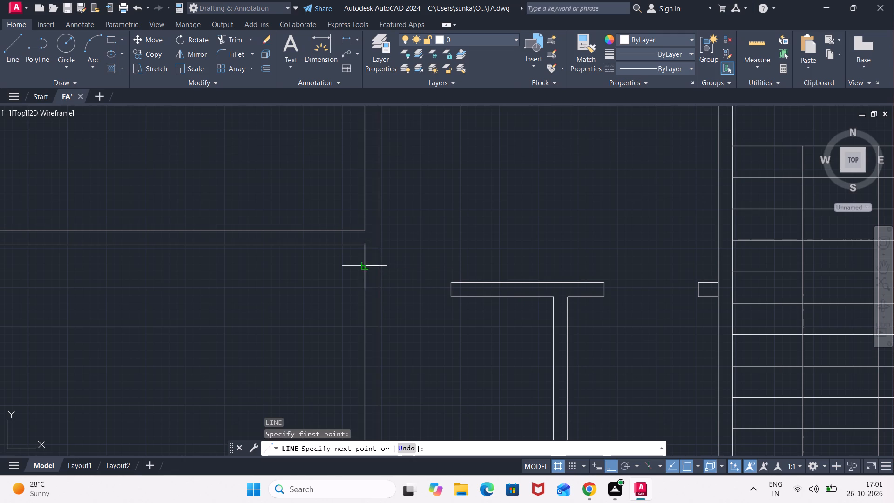
left_click(367, 266)
key("Escape")
key("l")
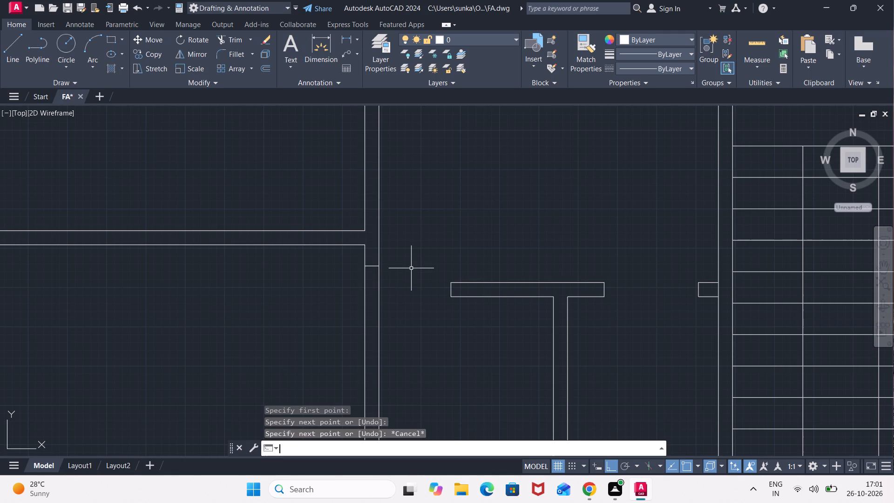
key("Return")
left_click(377, 211)
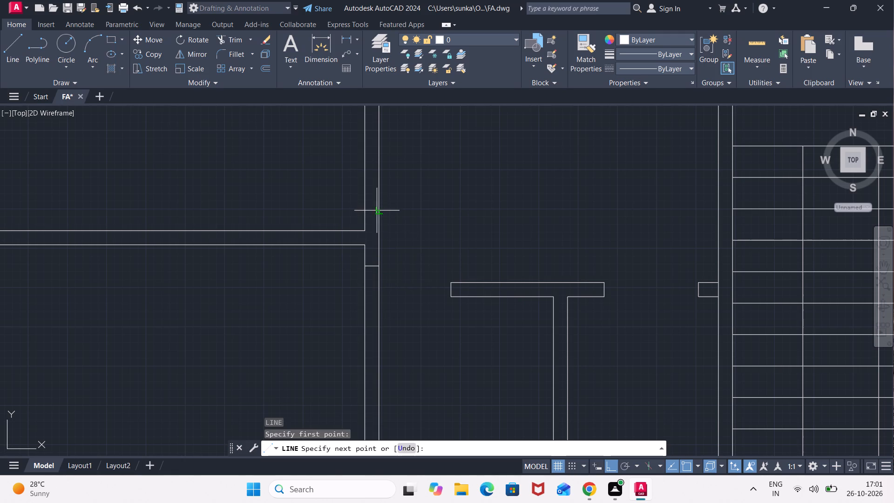
left_click(365, 211)
key("Escape")
scroll(386, 230, "down", 1)
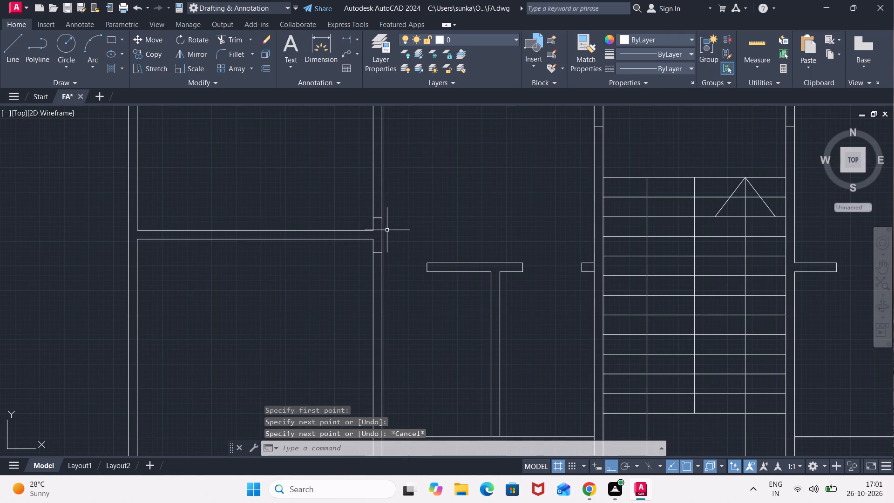
Offset the northern jamb line 3' to the north and the southern jamb line 3' to the south.
key("o")
key("Return")
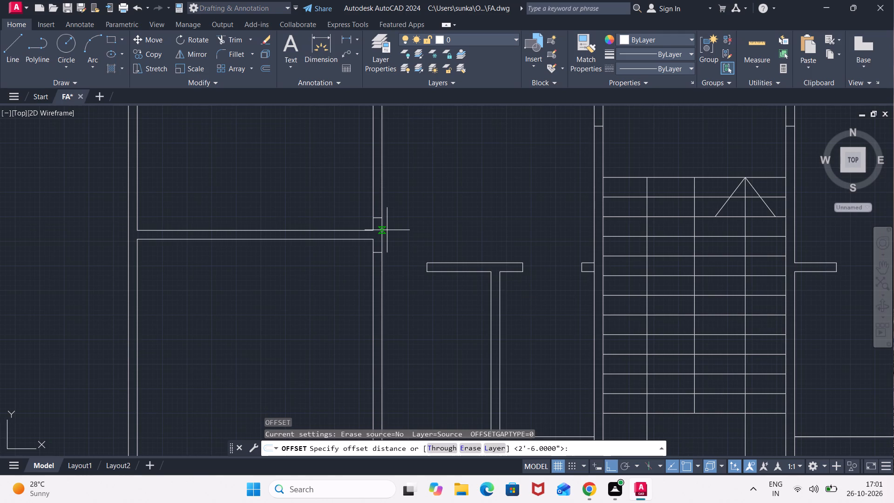
type("3'")
key("Return")
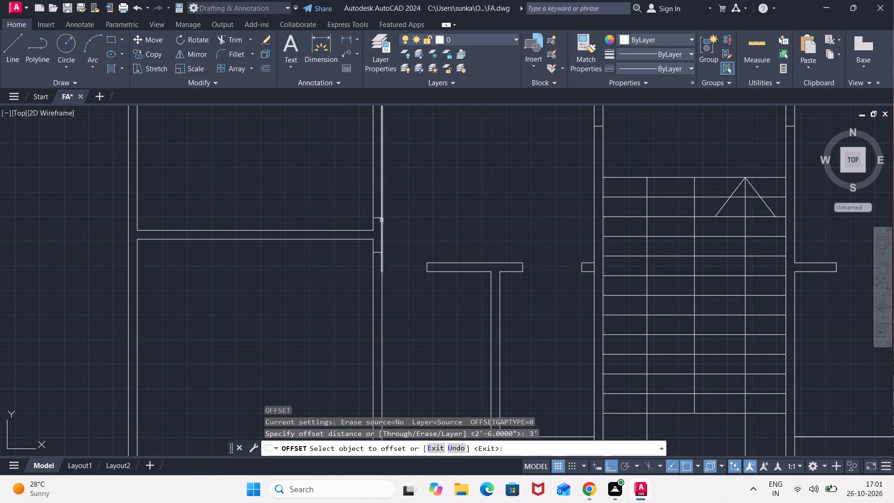
left_click(378, 218)
left_click(377, 180)
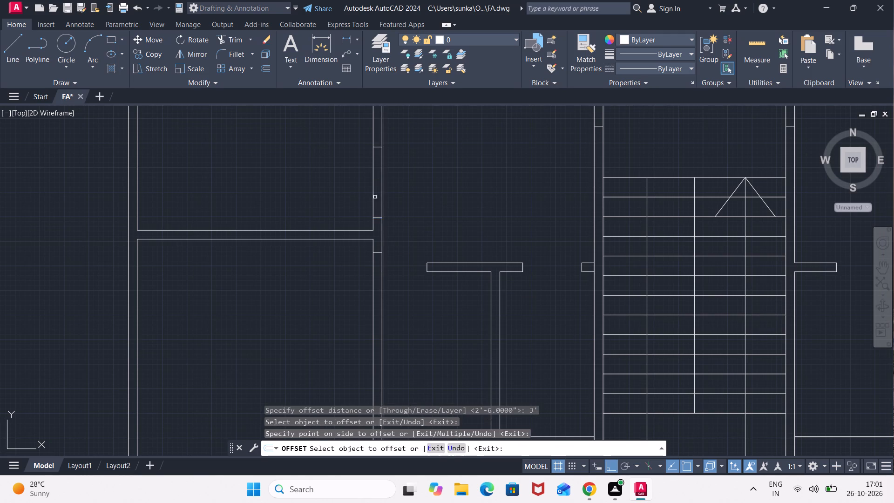
left_click(378, 252)
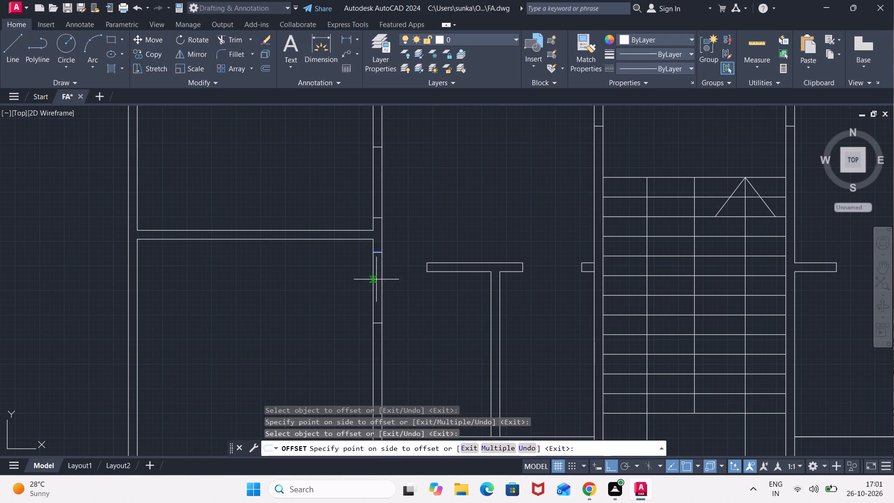
left_click(376, 283)
key("Escape")
Trim both wall lines between each pair of 3' door jambs and remove the leftover stub south of the partition junction.
type("TR")
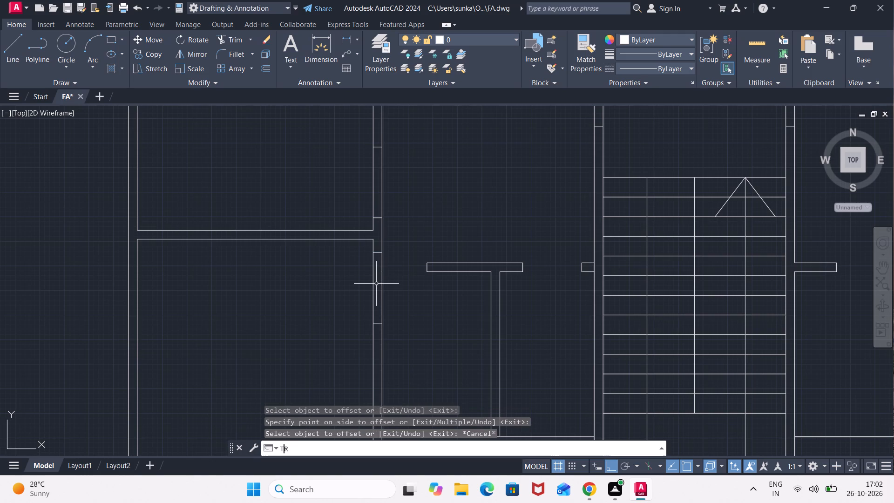
key("Return")
left_click(392, 190)
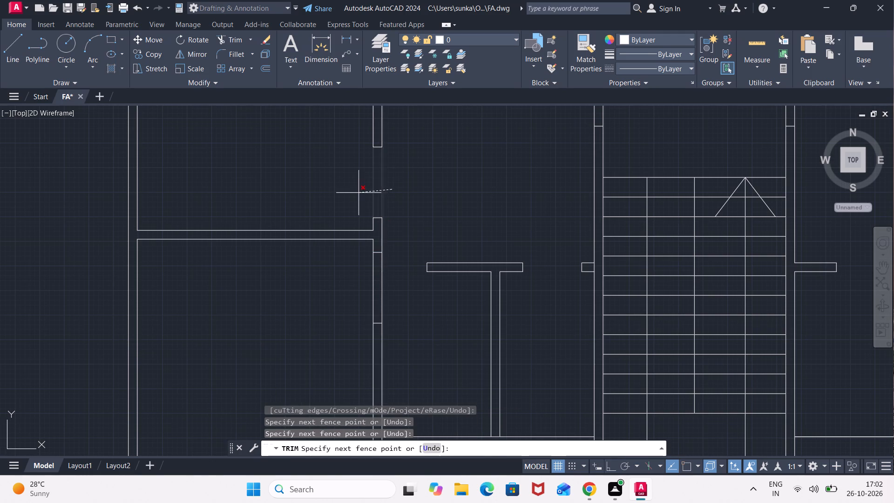
left_click(359, 193)
left_click(400, 288)
left_click(356, 295)
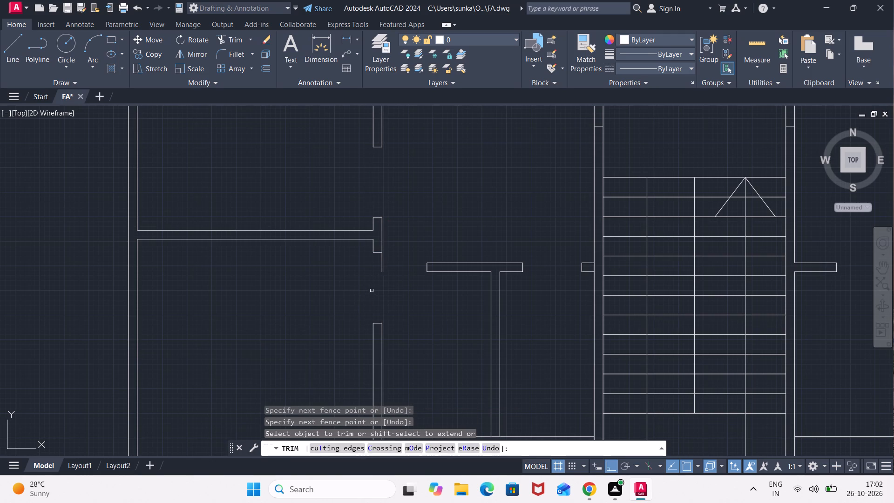
left_click(382, 265)
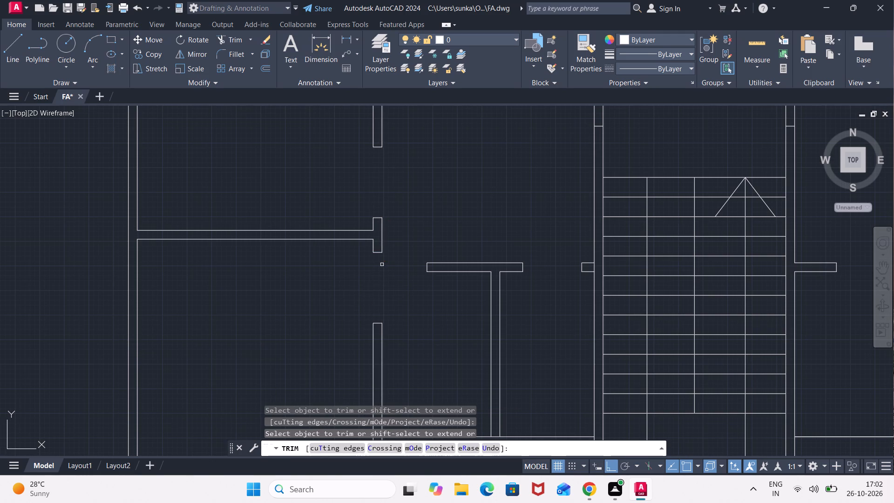
middle_click_drag(417, 229, 417, 232)
middle_click_drag(417, 232, 423, 288)
middle_click_drag(421, 369, 430, 261)
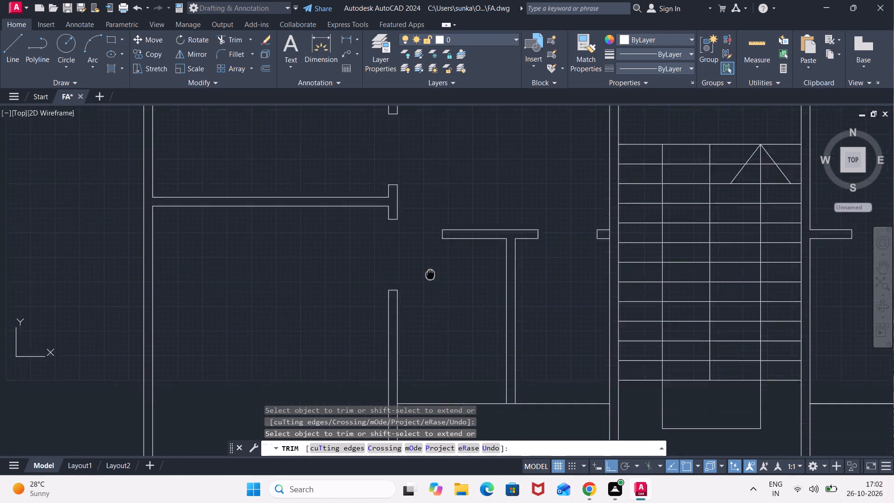
middle_click_drag(430, 261, 442, 174)
middle_click_drag(437, 326, 444, 289)
key("Escape")
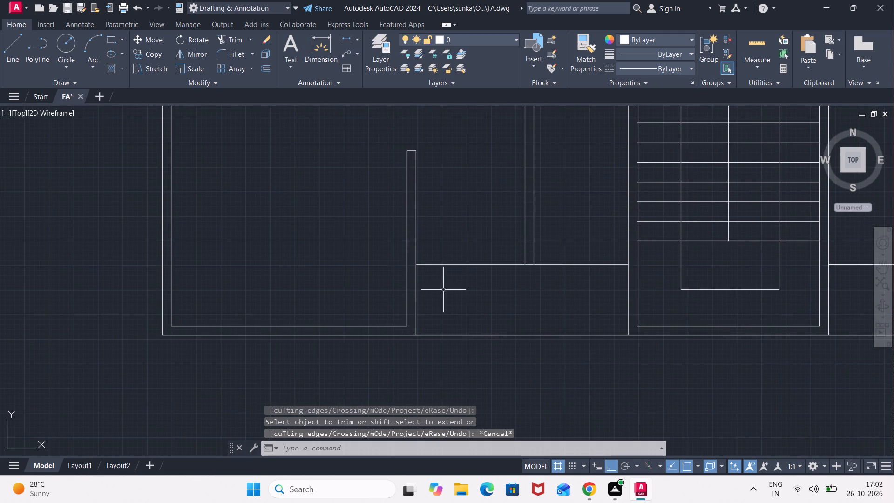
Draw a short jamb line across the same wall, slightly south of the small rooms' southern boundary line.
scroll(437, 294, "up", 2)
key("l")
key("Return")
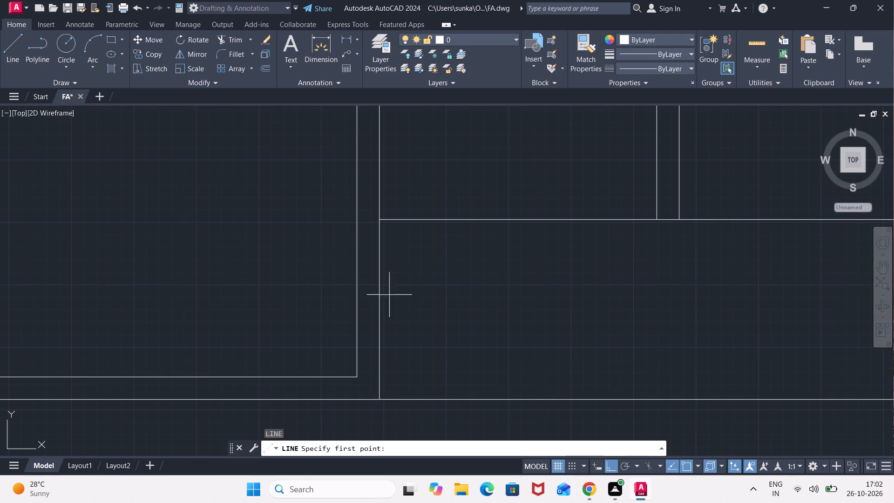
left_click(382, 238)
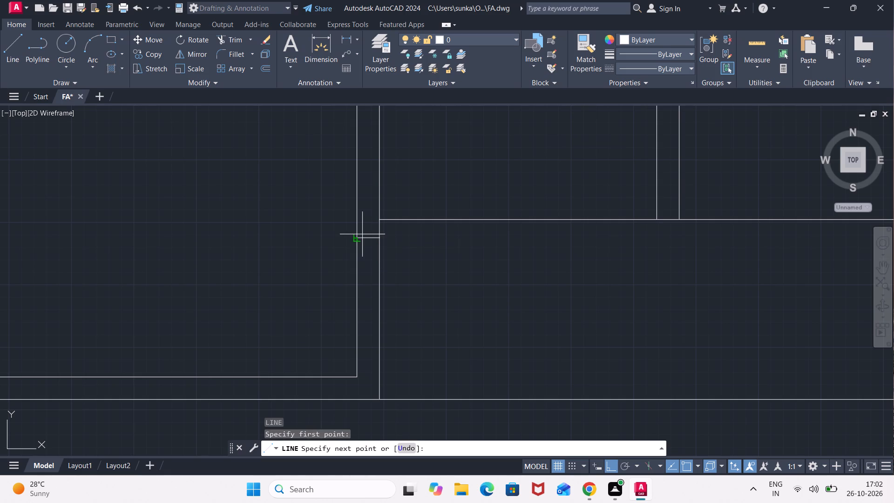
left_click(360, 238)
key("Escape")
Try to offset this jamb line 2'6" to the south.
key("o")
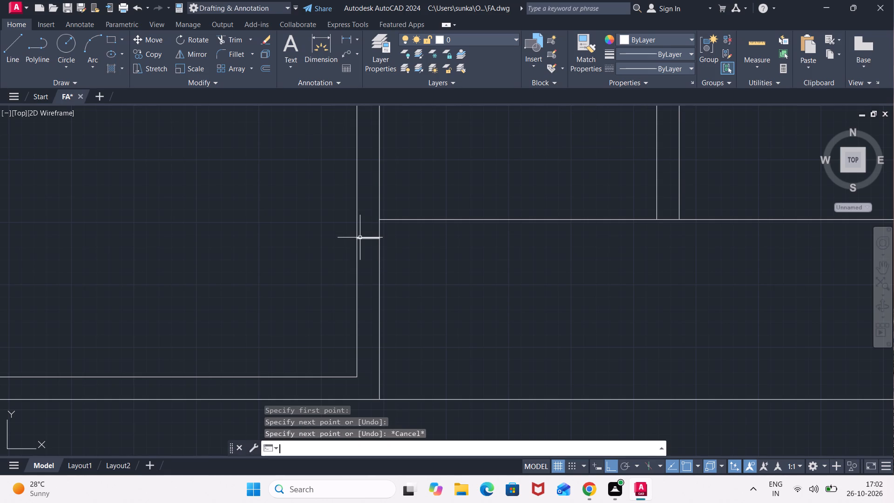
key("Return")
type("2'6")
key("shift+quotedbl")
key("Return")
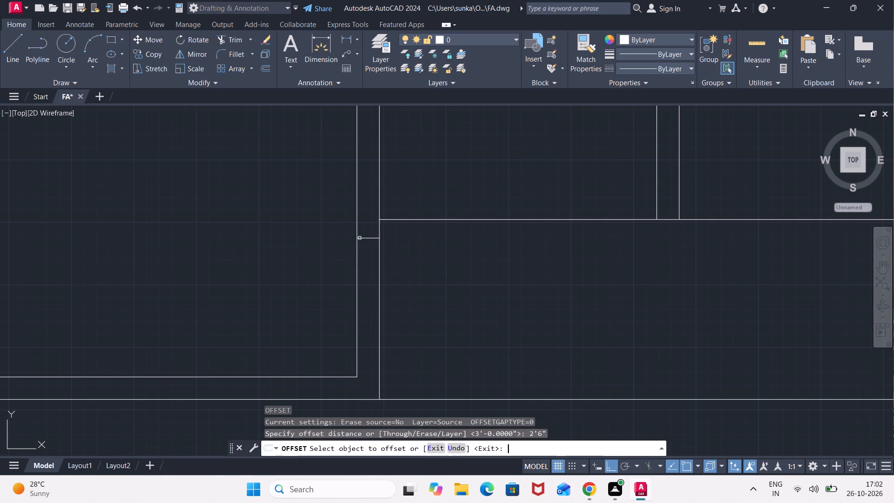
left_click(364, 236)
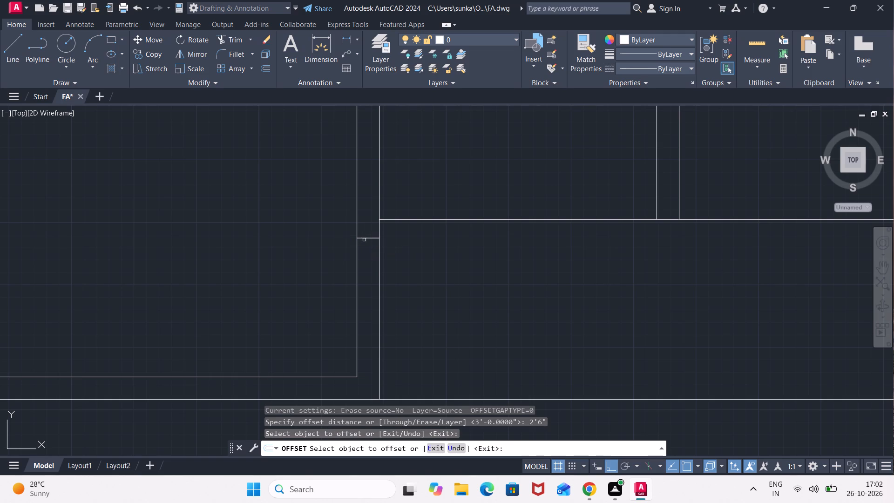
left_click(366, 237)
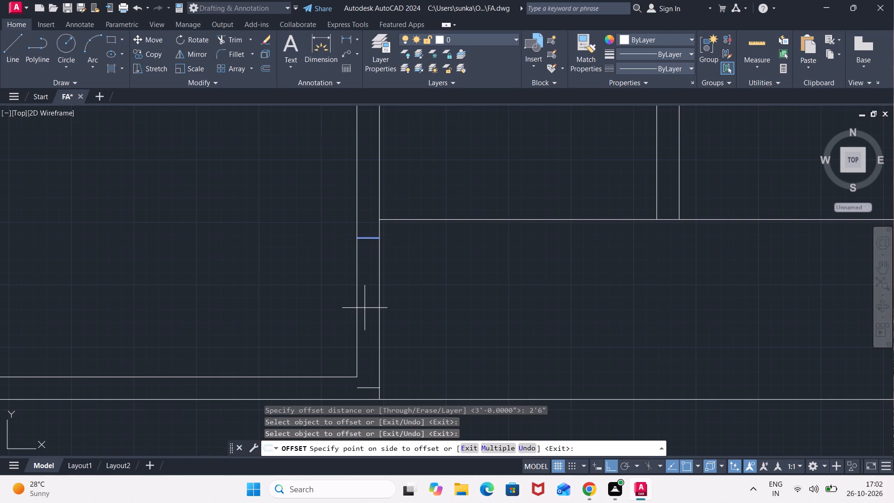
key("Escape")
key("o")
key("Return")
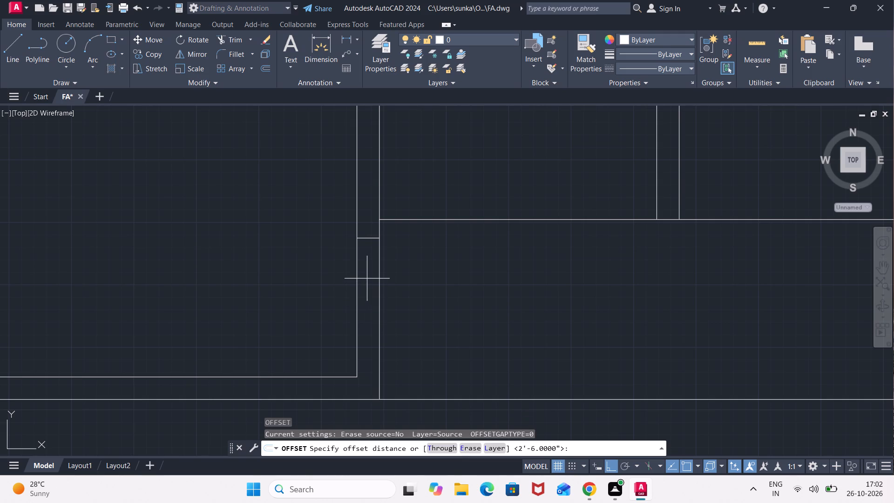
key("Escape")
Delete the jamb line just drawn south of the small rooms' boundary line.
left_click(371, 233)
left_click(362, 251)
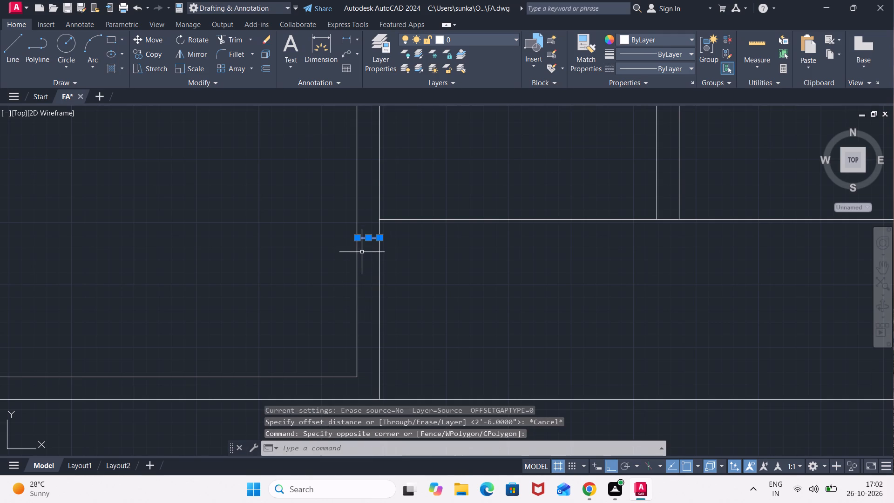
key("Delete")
Draw a short jamb line across the western rooms' east wall, immediately south of the small rooms' southern boundary line.
key("l")
key("Return")
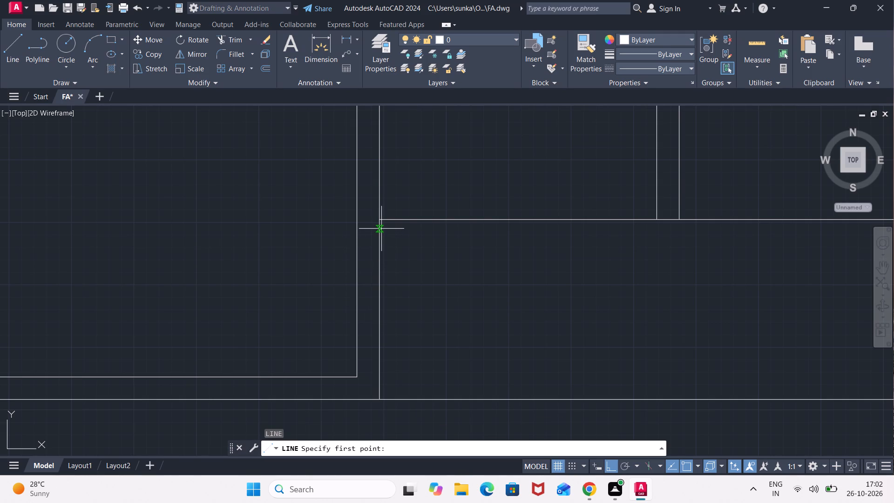
left_click(381, 226)
left_click(357, 231)
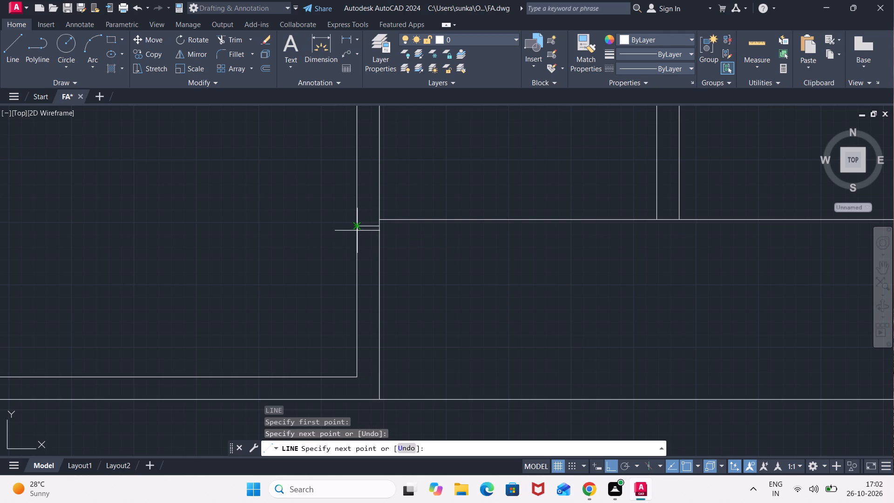
key("Escape")
Offset the new jamb line 2'6" to the south to mark the door opening near the outer south wall.
key("o")
key("Return")
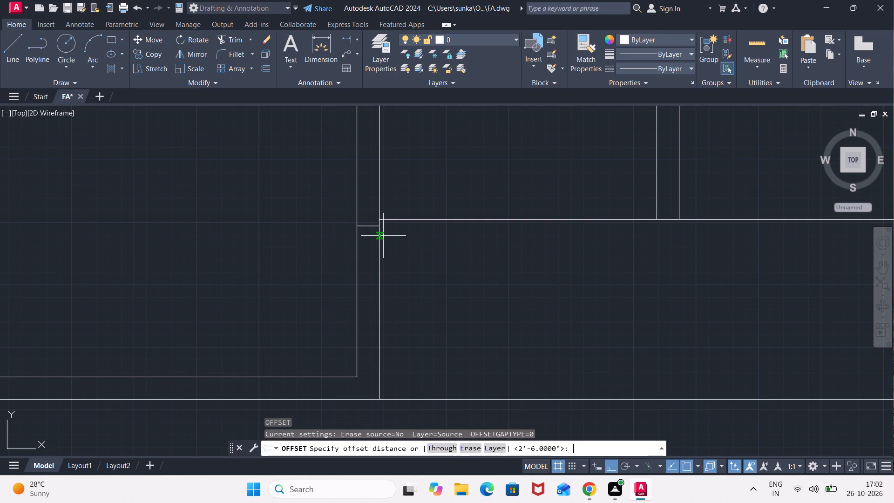
key("Return")
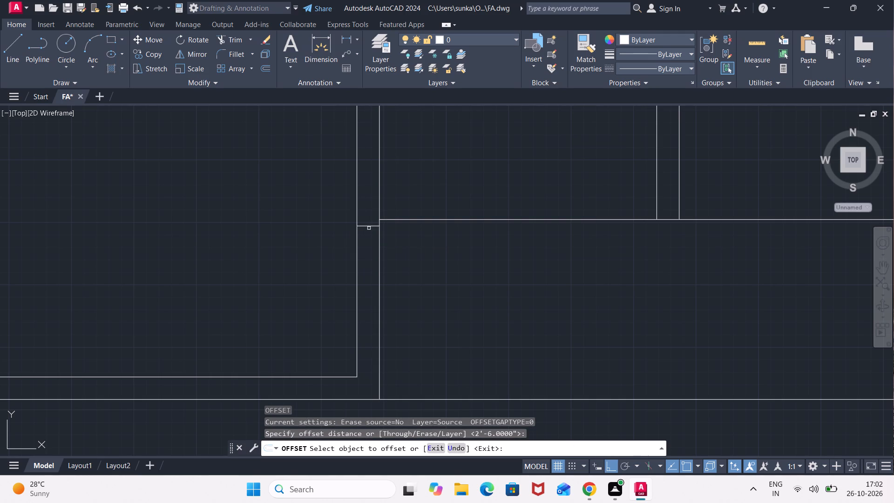
left_click(370, 227)
left_click(361, 281)
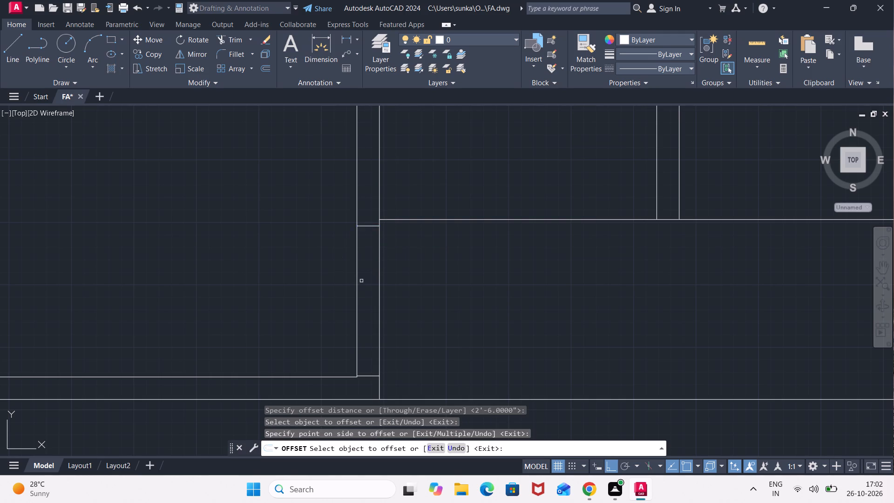
scroll(454, 312, "down", 2)
middle_click_drag(585, 322, 323, 299)
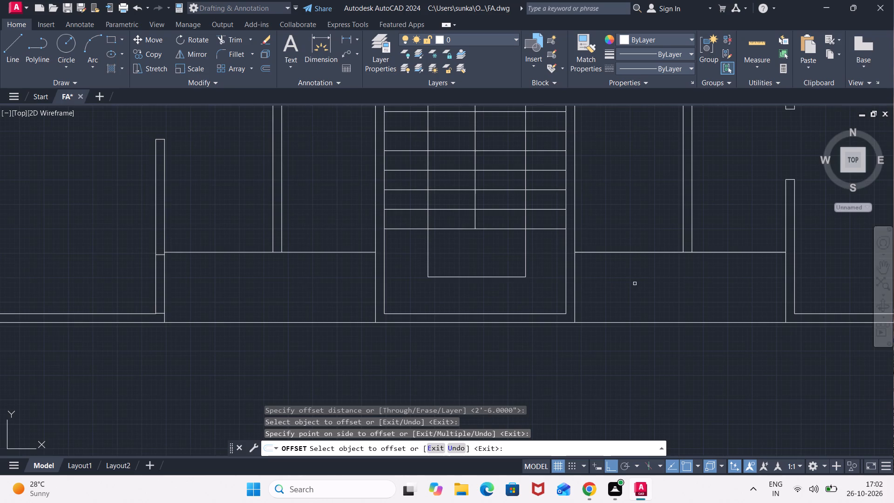
middle_click_drag(637, 283, 394, 266)
key("Escape")
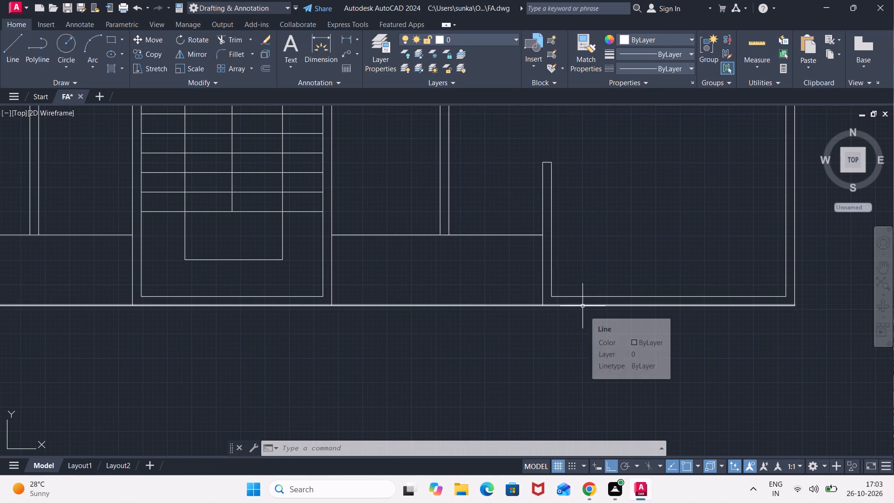
Draw a short jamb line across the eastern rooms' west wall, just north of the outer south wall's inner face.
key("l")
key("Return")
scroll(553, 299, "up", 3)
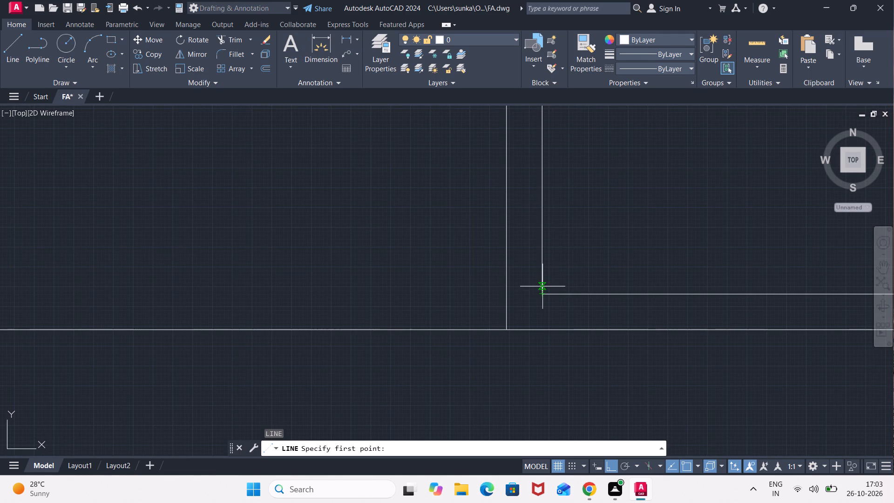
scroll(542, 286, "up", 3)
left_click(533, 305)
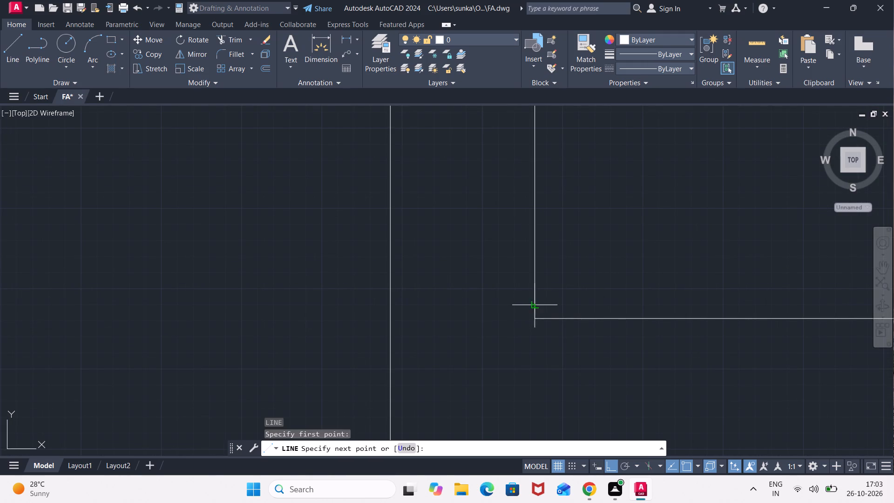
left_click(390, 303)
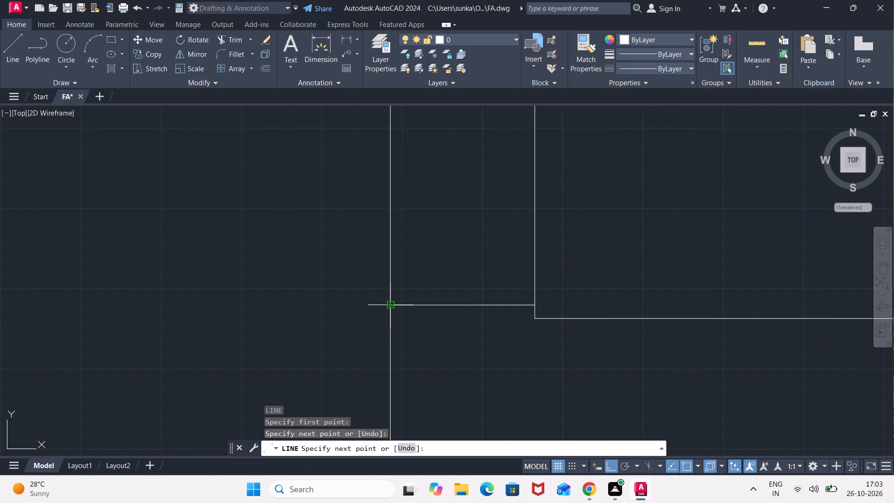
scroll(390, 303, "down", 3)
key("Escape")
scroll(427, 296, "down", 3)
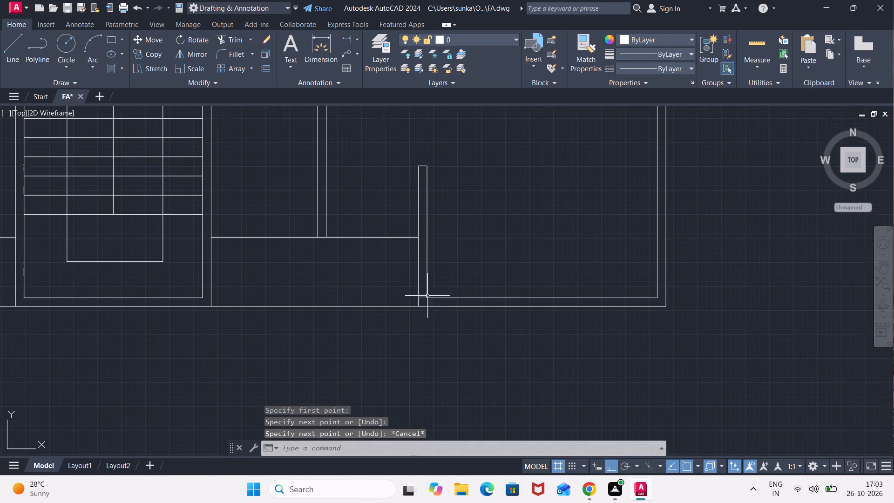
Offset this jamb line 2'6" to the north to mark the door opening in the eastern rooms' west wall.
scroll(446, 290, "up", 1)
key("o")
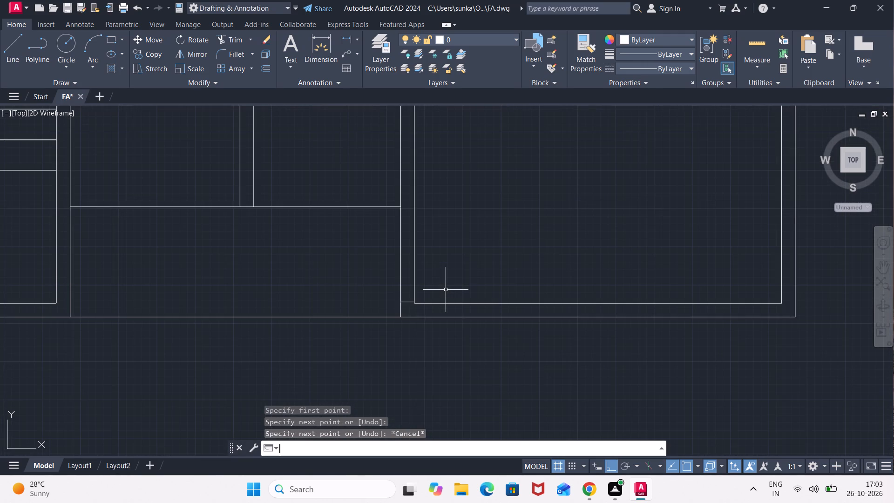
key("Return")
key("Return")
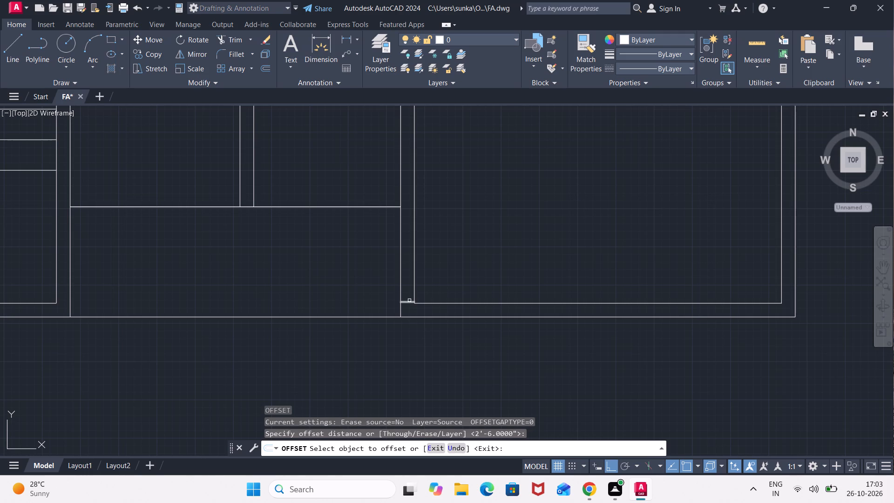
left_click(409, 300)
left_click(410, 276)
key("Escape")
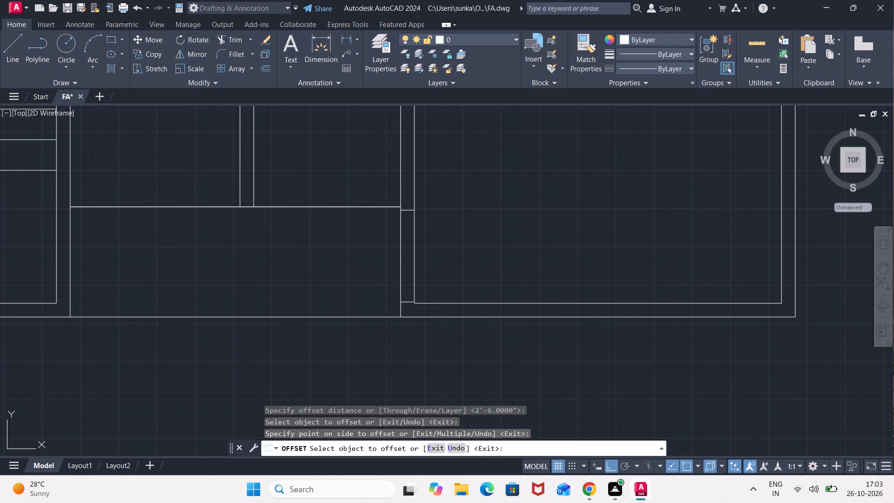
Trim both wall lines between the jambs to open the doorway in the southeastern room's west wall.
type("TR")
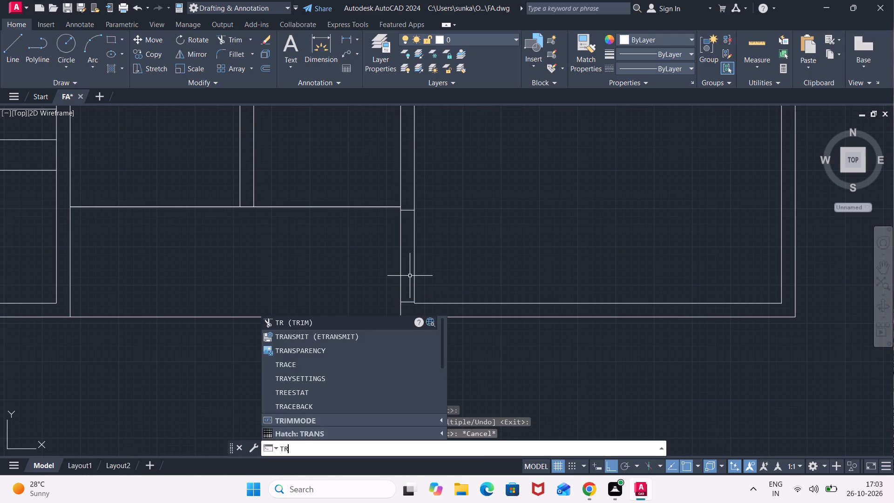
key("Return")
left_click(424, 266)
left_click(360, 275)
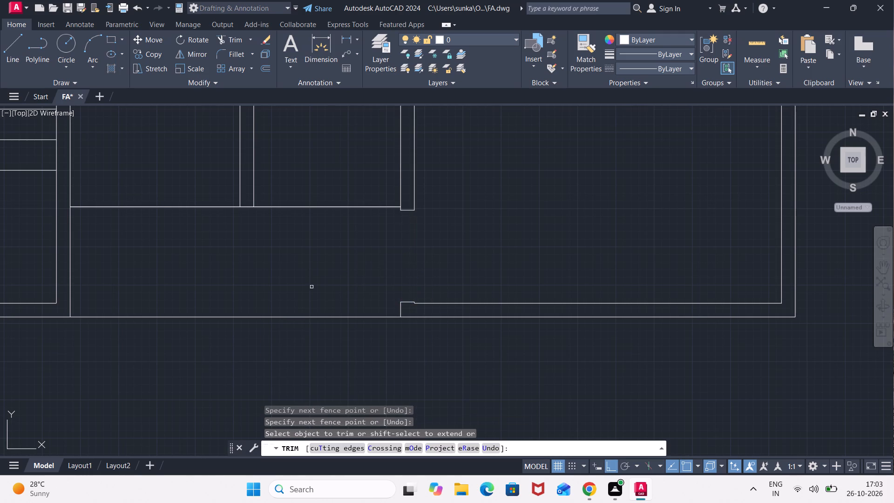
Trim both wall lines between the jambs to open the matching doorway in the southwestern room's east wall.
scroll(308, 288, "down", 1)
middle_click_drag(308, 288, 657, 285)
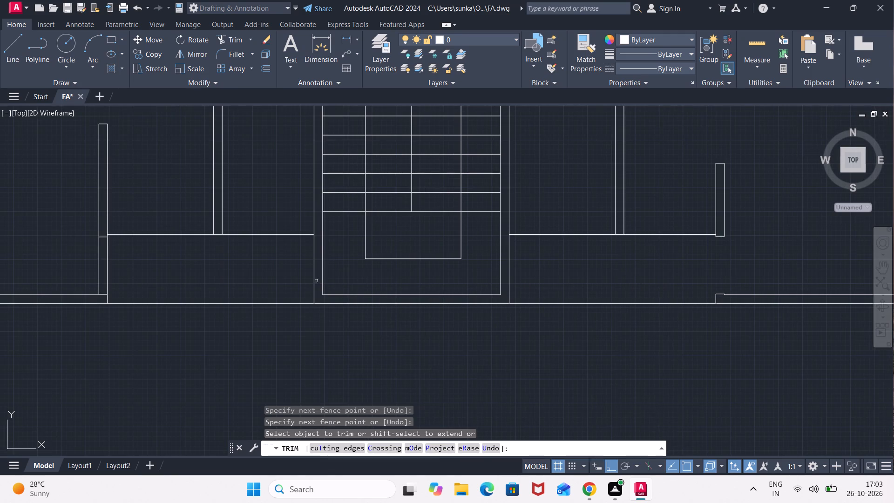
middle_click_drag(259, 282, 629, 295)
left_click(489, 282)
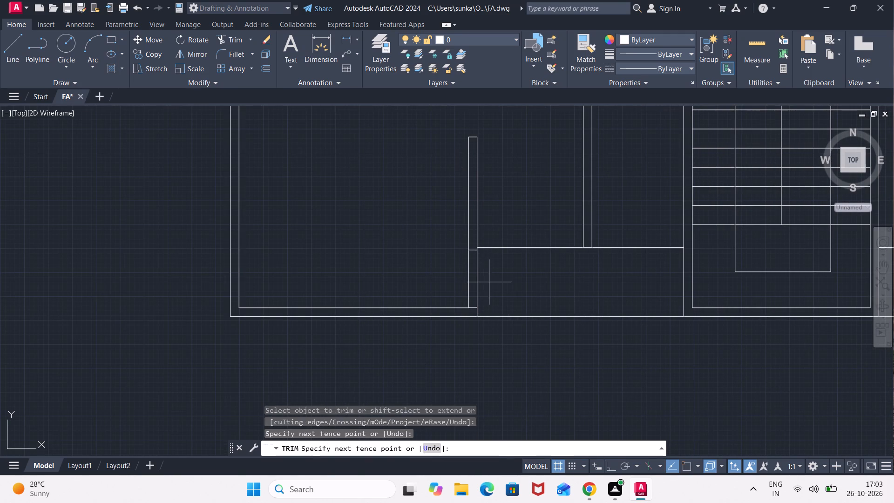
left_click(435, 282)
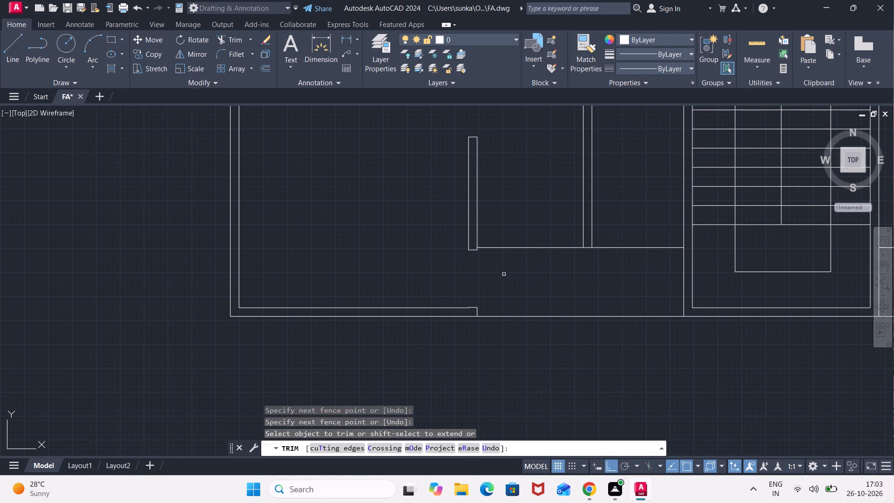
middle_click_drag(519, 211, 508, 290)
middle_click_drag(508, 247, 498, 327)
middle_click_drag(481, 265, 480, 267)
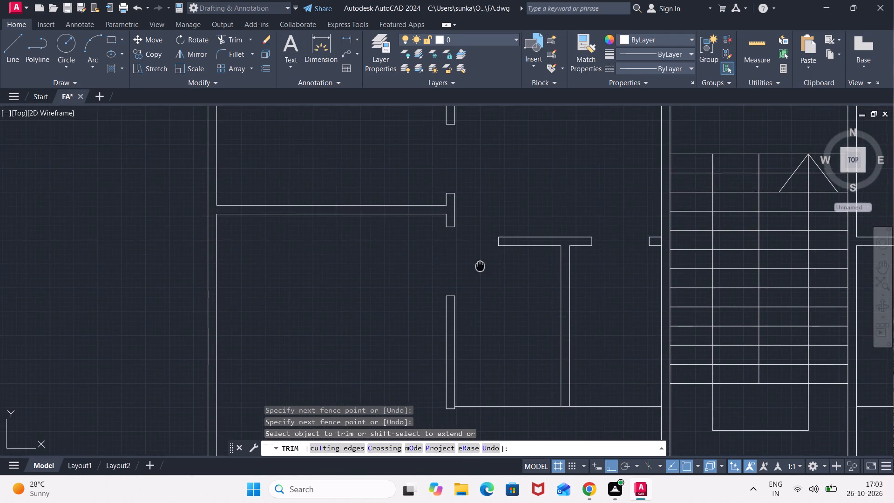
middle_click_drag(480, 267, 468, 347)
scroll(490, 246, "down", 2)
middle_click_drag(504, 228, 507, 306)
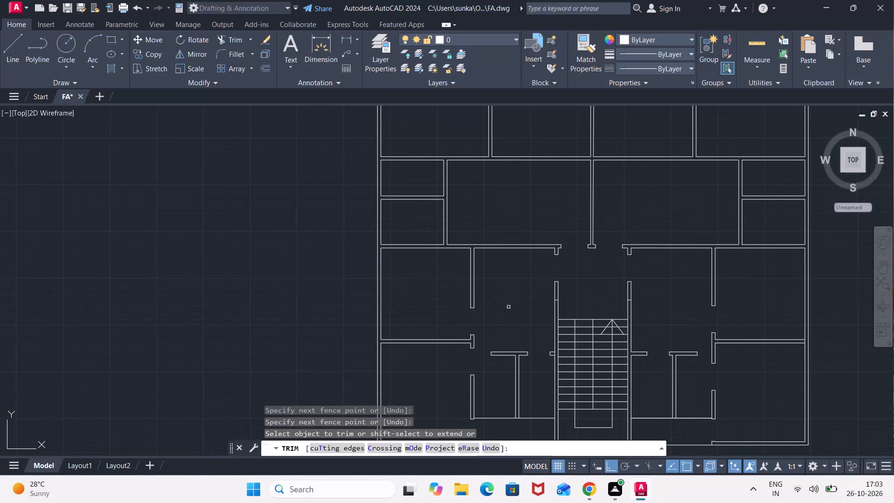
middle_click_drag(486, 217, 484, 269)
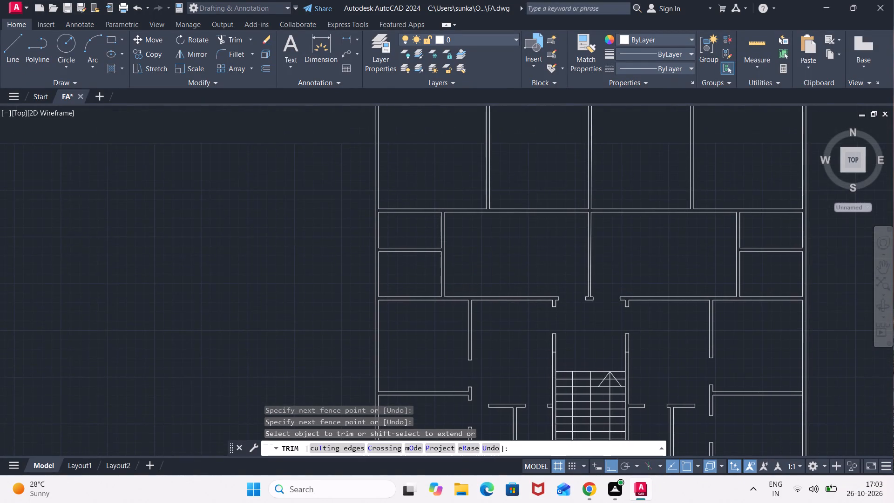
scroll(470, 267, "up", 2)
key("Escape")
Draw short jamb lines across the east wall of the two small western rooms, one on each side of their dividing partition.
middle_click_drag(443, 278, 521, 296)
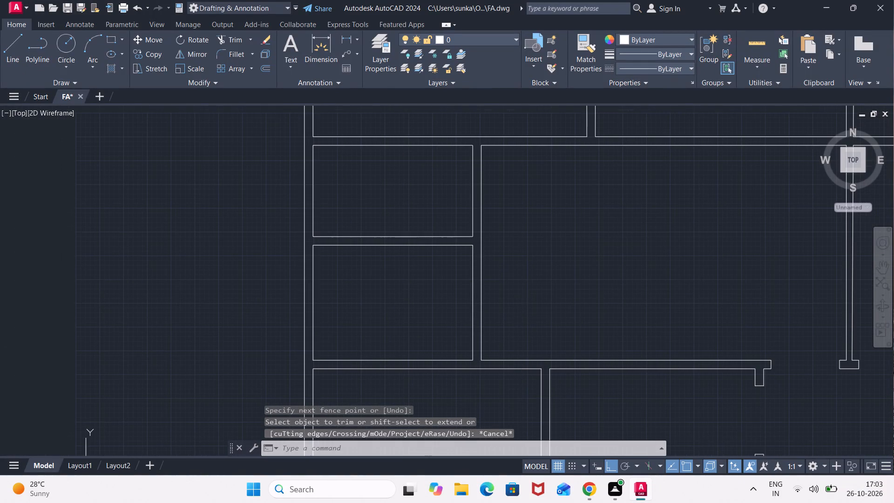
scroll(511, 298, "up", 1)
key("l")
key("Return")
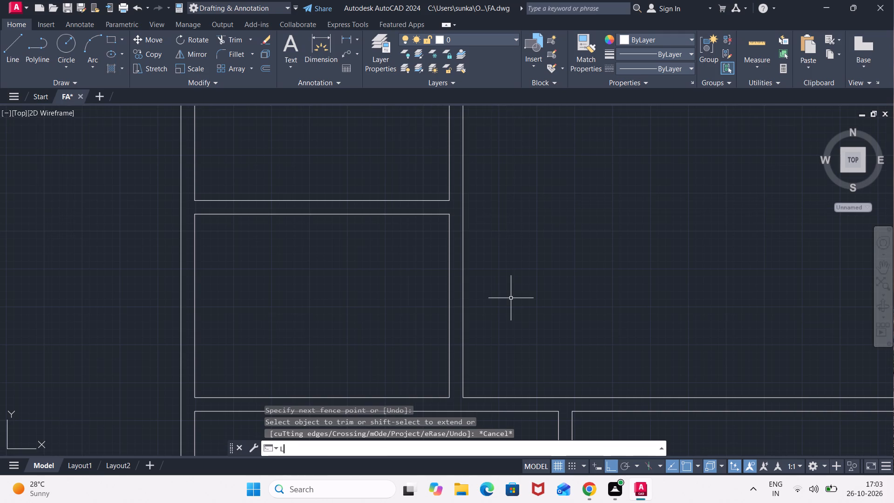
left_click(462, 225)
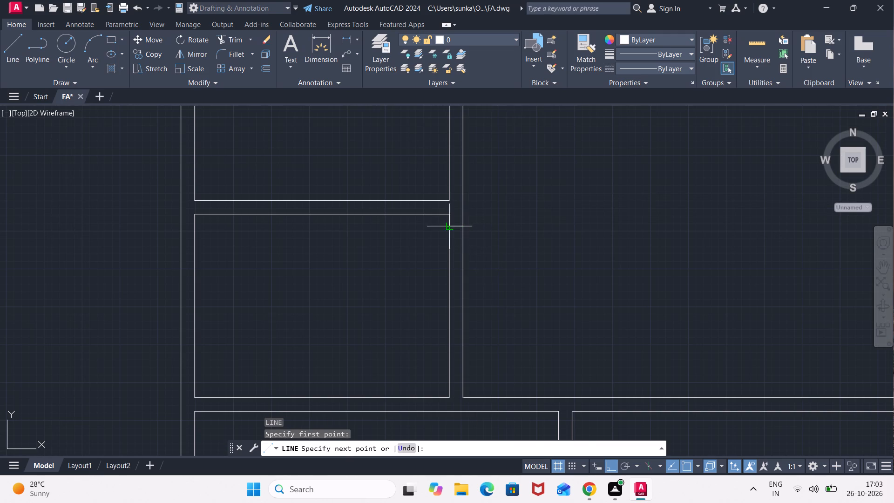
left_click(451, 225)
key("Escape")
key("l")
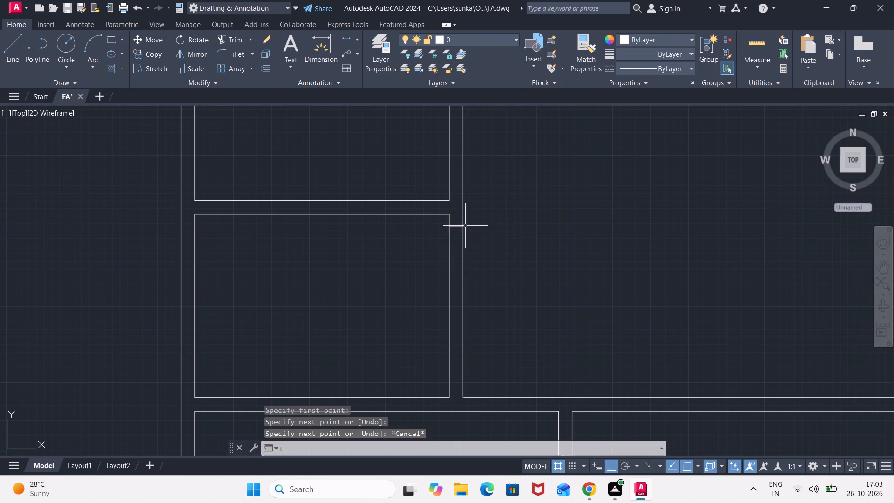
key("Return")
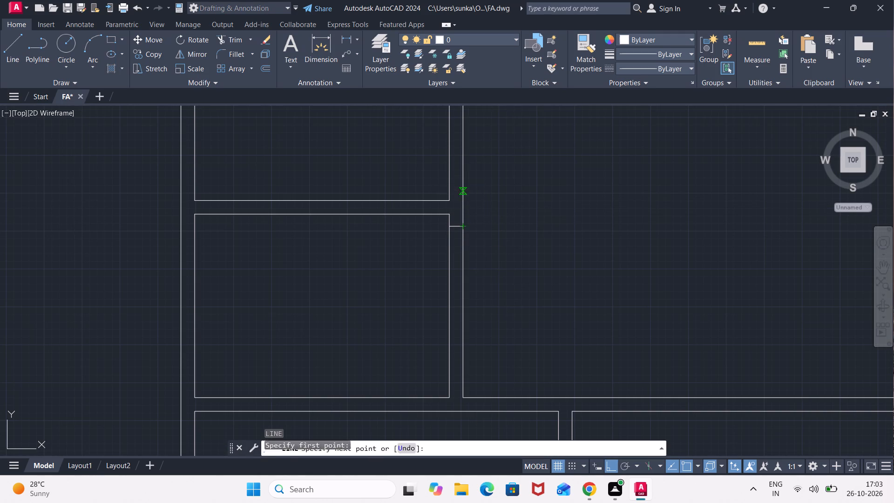
left_click(459, 191)
left_click(452, 193)
key("Escape")
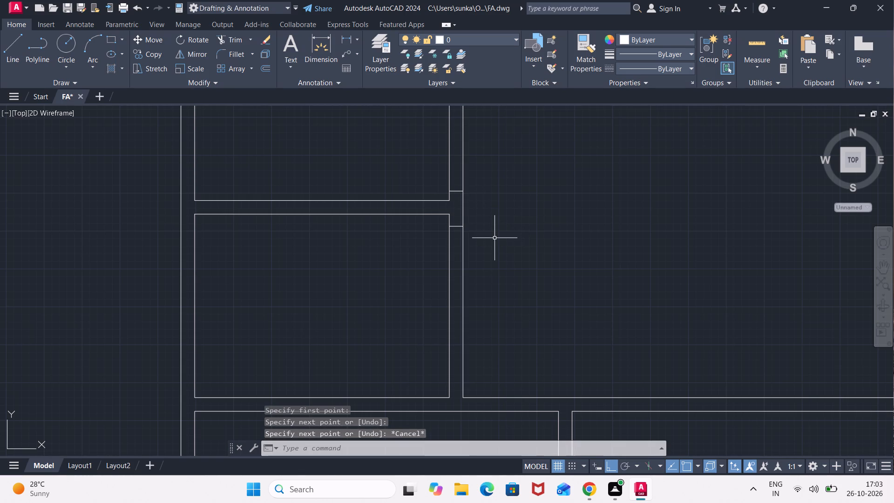
Offset these jamb lines 2'6" away from the partition, the southern one to the south and the northern one to the north.
key("o")
key("Return")
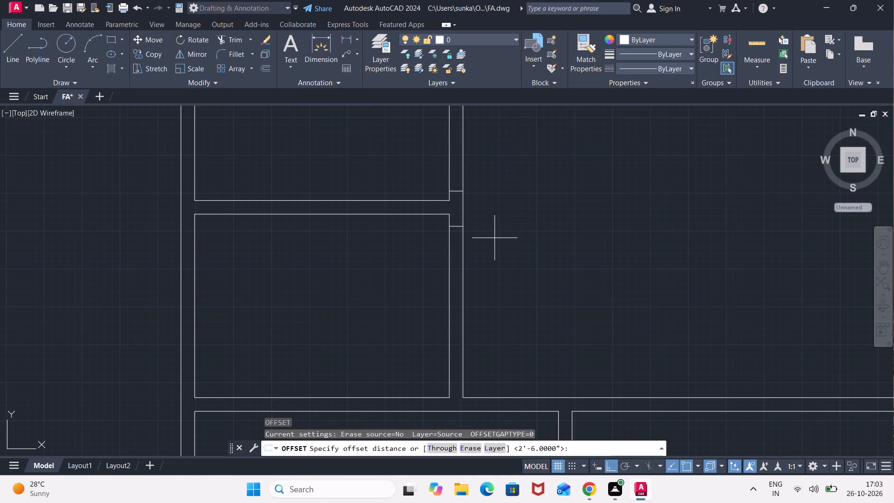
type("2'6")
key("shift+quotedbl")
key("Return")
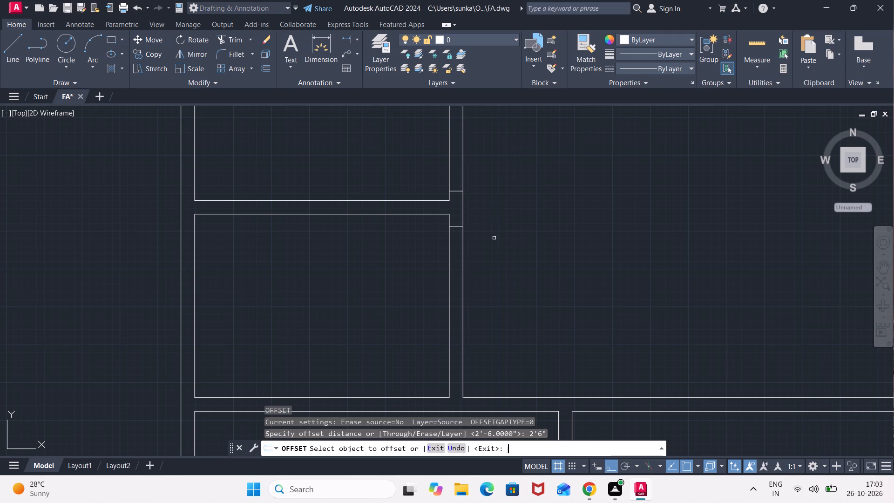
left_click(455, 225)
left_click(456, 275)
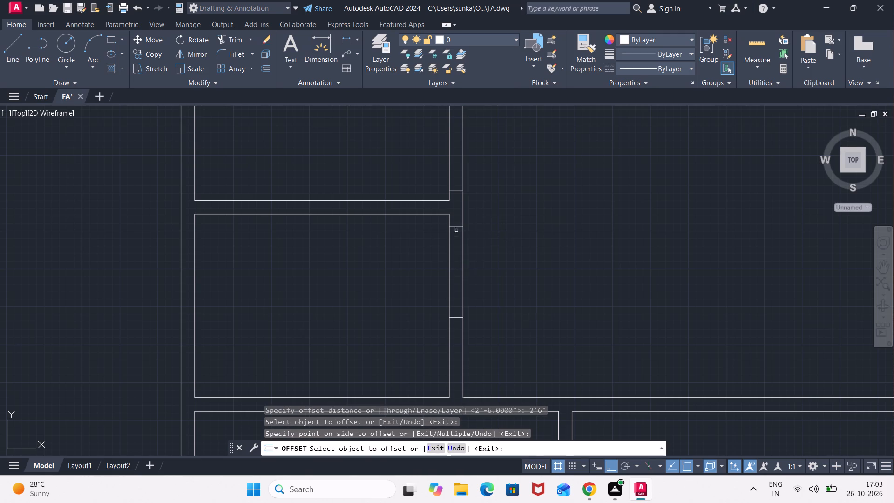
left_click(454, 190)
middle_click_drag(457, 168, 449, 266)
left_click(448, 223)
key("Escape")
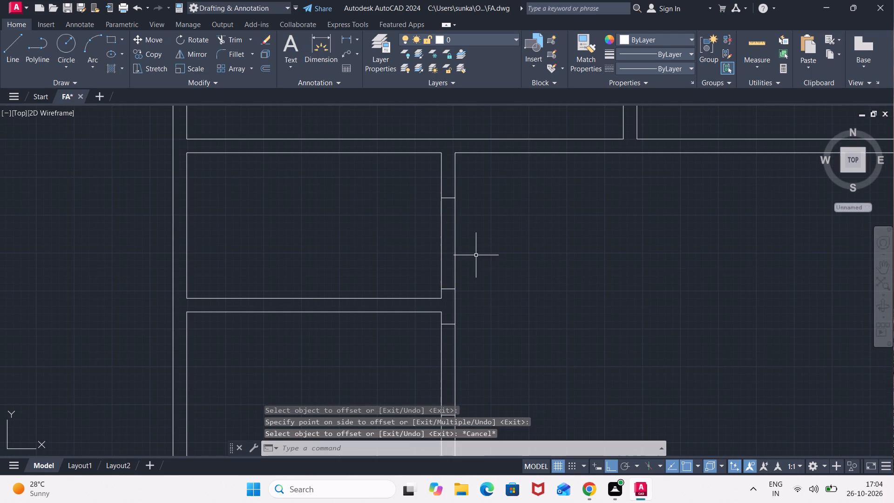
Trim the wall lines between each jamb pair to open the doorways of the two small western rooms.
type("TR")
key("Return")
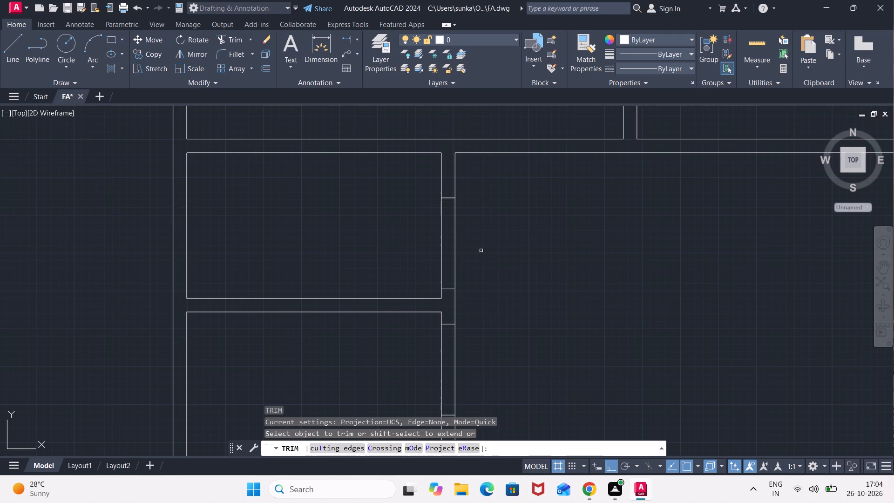
left_click(477, 243)
left_click(406, 243)
middle_click_drag(499, 300, 512, 224)
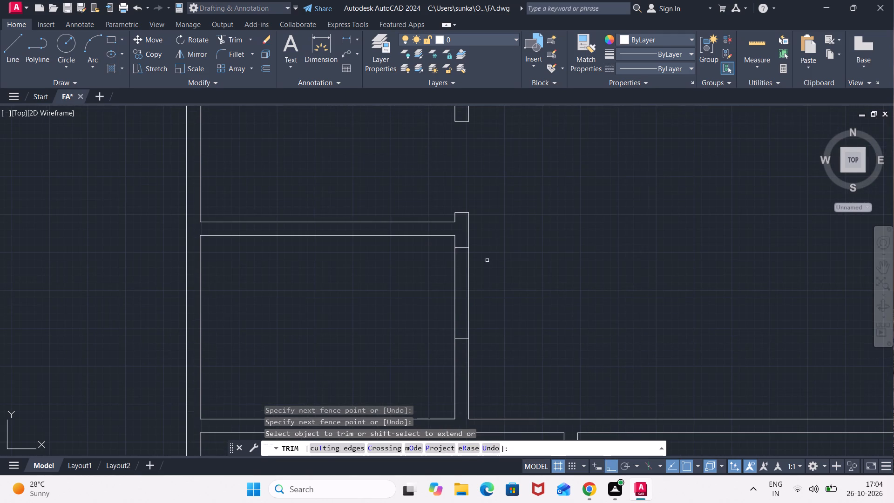
left_click(486, 263)
left_click(422, 276)
scroll(585, 270, "down", 2)
middle_click_drag(632, 257, 632, 254)
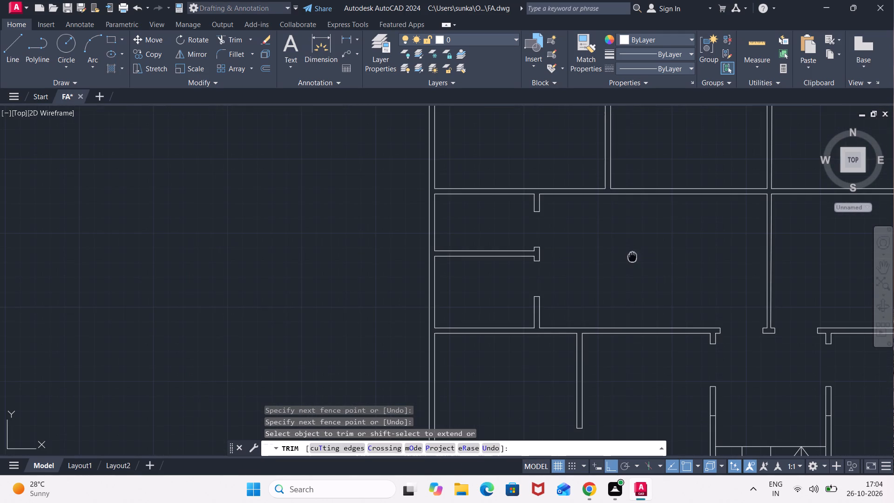
middle_click_drag(632, 254, 447, 241)
middle_click_drag(681, 249, 560, 255)
key("Escape")
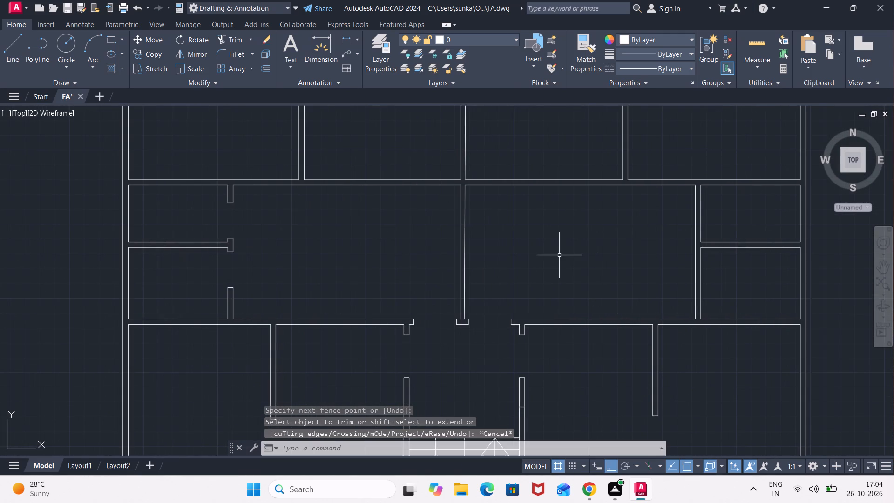
Draw a short jamb line across the west wall of the two small eastern rooms, just south of their dividing partition.
key("l")
key("Return")
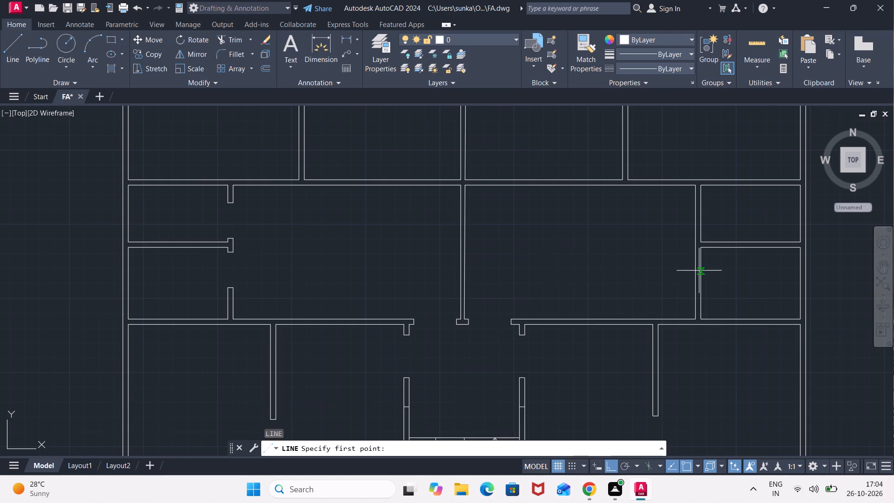
scroll(699, 271, "up", 1)
left_click(700, 243)
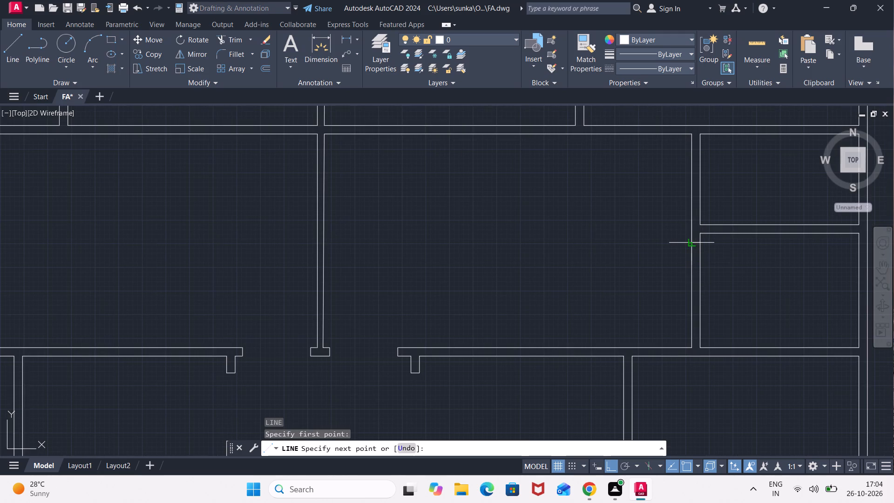
left_click(694, 243)
key("Escape")
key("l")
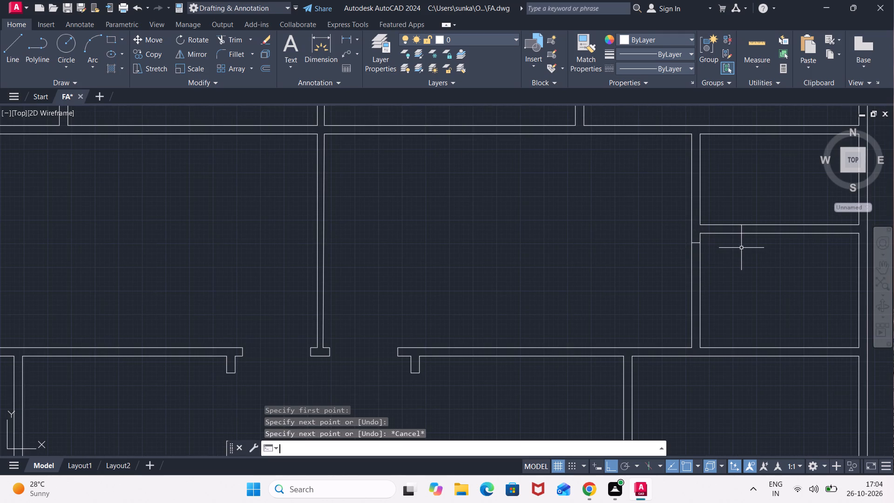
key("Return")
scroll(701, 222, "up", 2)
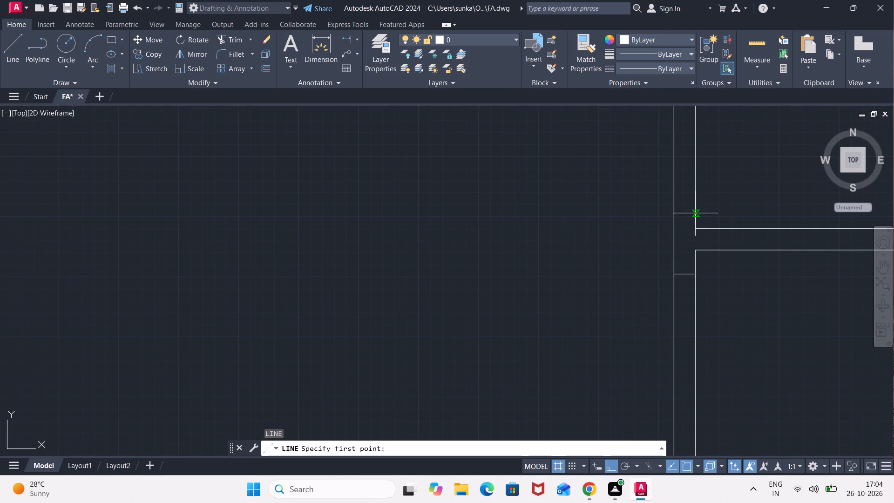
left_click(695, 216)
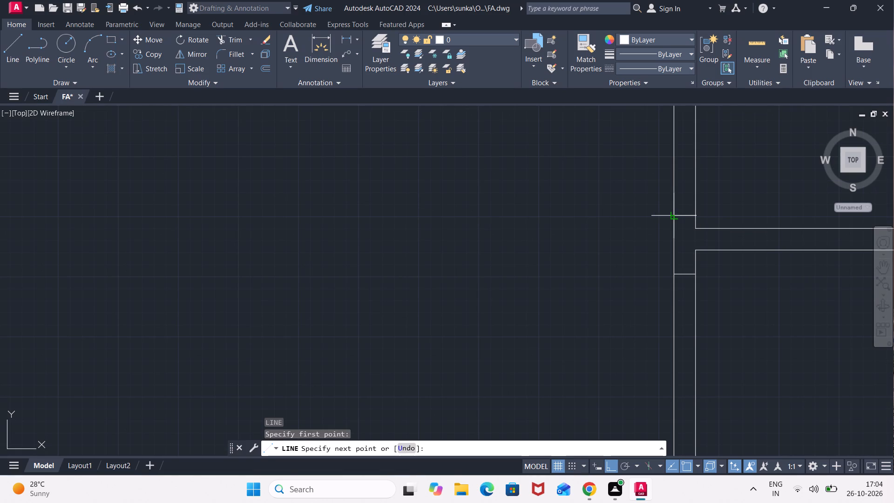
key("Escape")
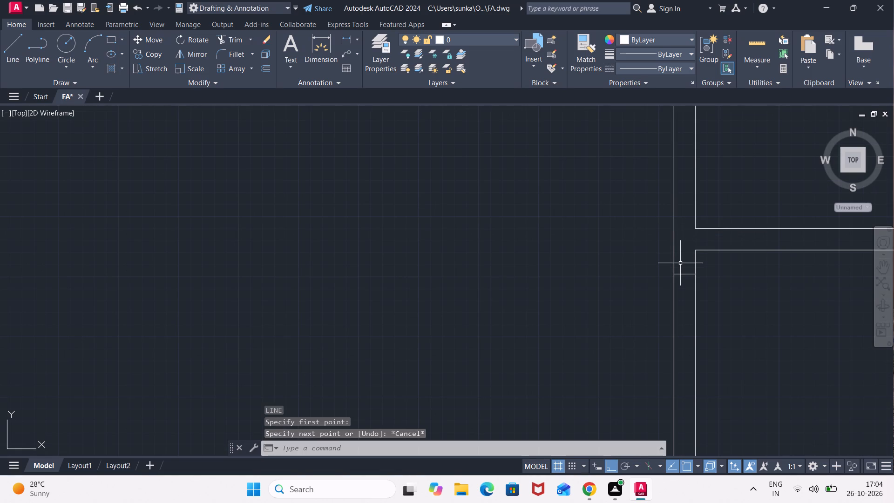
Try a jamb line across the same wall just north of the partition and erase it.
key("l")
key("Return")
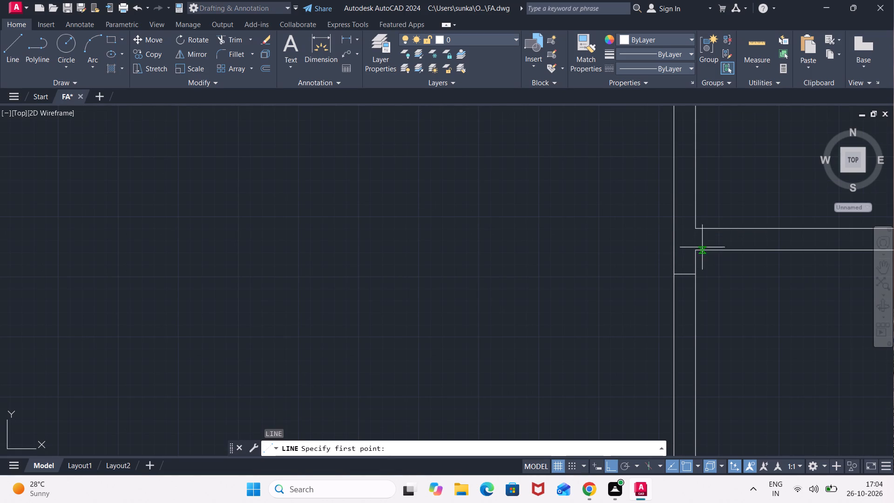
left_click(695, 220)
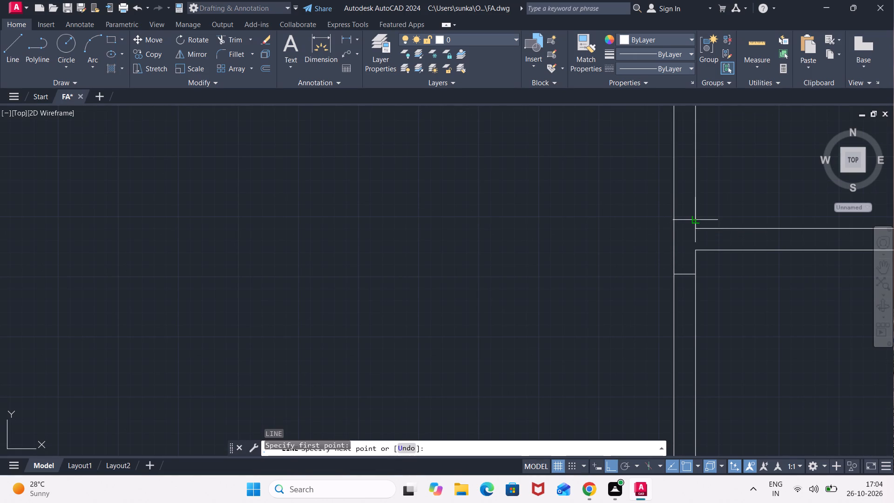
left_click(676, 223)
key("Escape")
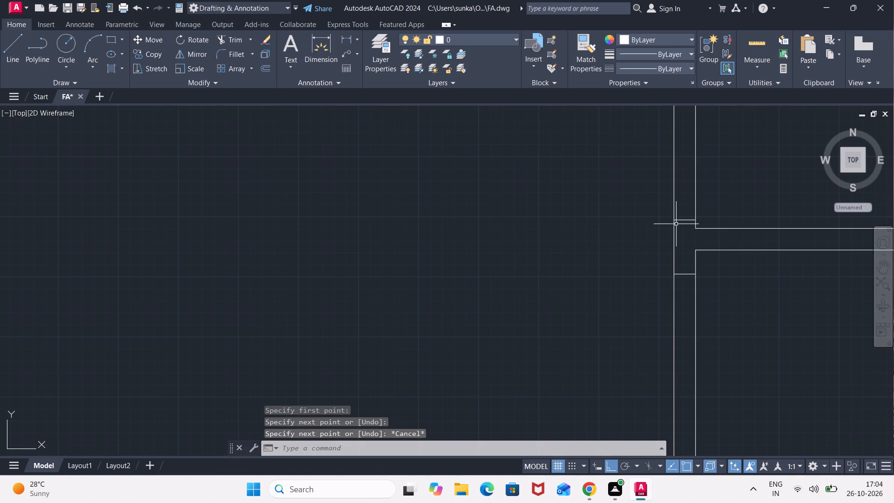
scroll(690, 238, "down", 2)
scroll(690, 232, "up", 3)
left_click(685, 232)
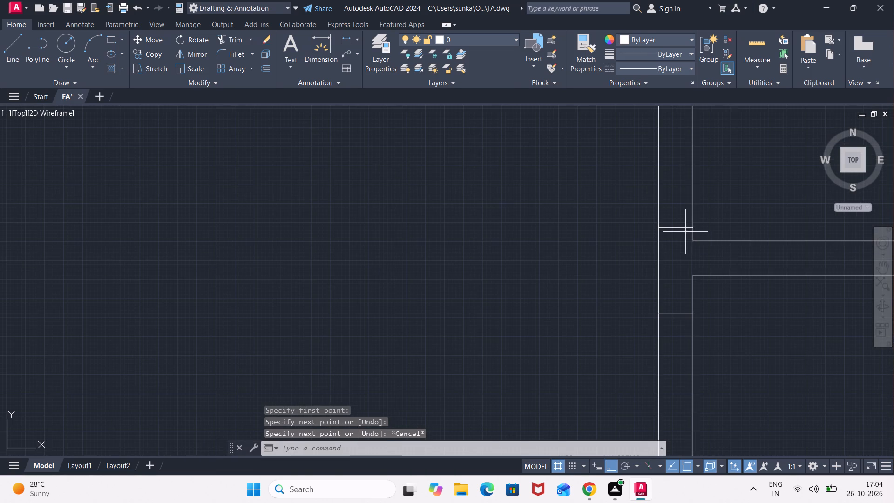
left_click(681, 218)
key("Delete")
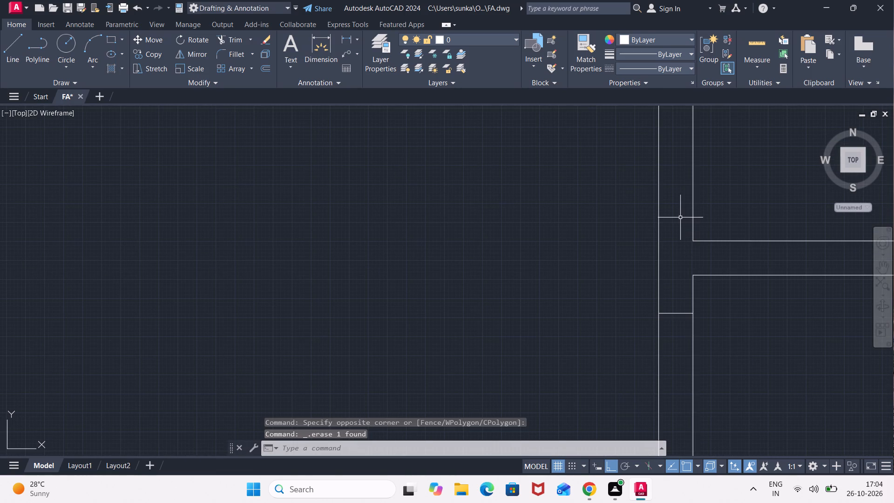
Draw a short jamb line across the same wall, slightly north of the partition between the two small eastern rooms.
key("l")
key("Return")
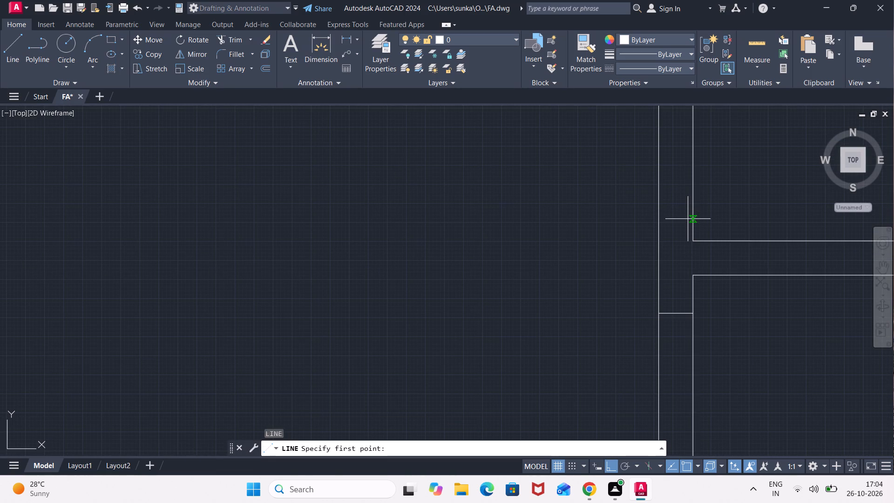
left_click(688, 219)
left_click(662, 219)
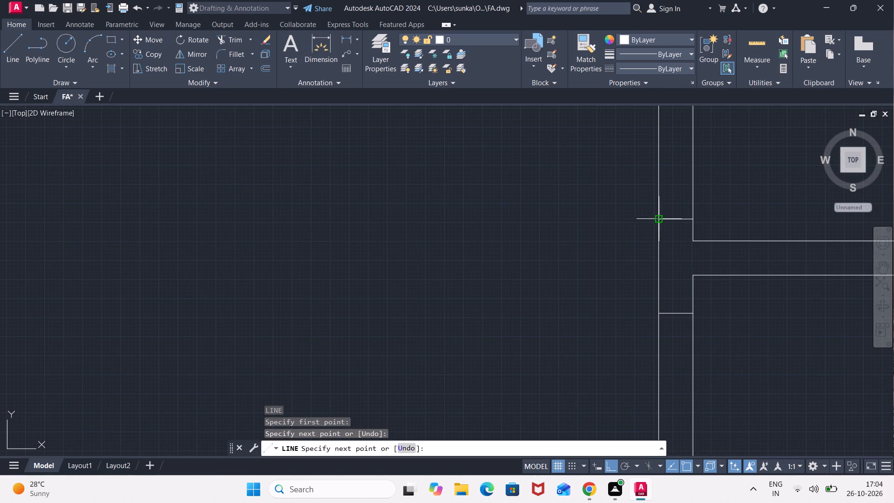
key("Escape")
Offset the two jamb lines 2'6" away from the partition, the northern one to the north and the southern one to the south.
scroll(677, 220, "down", 3)
key("o")
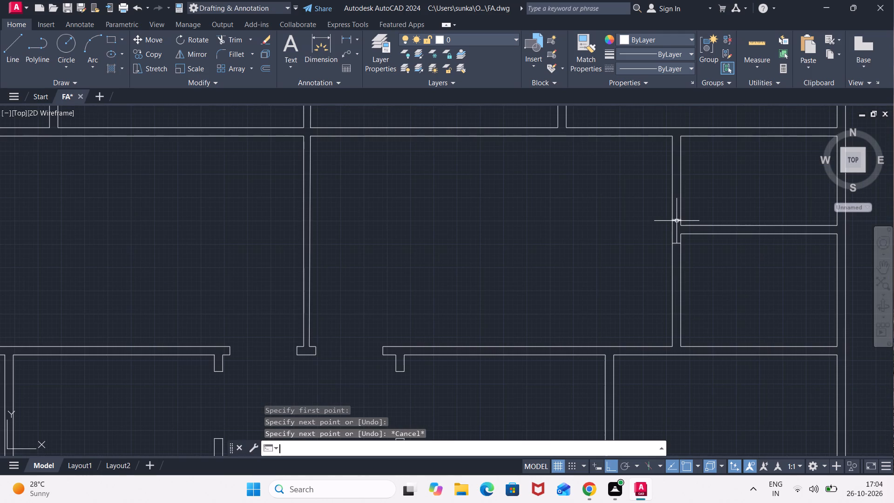
key("Return")
key("Return")
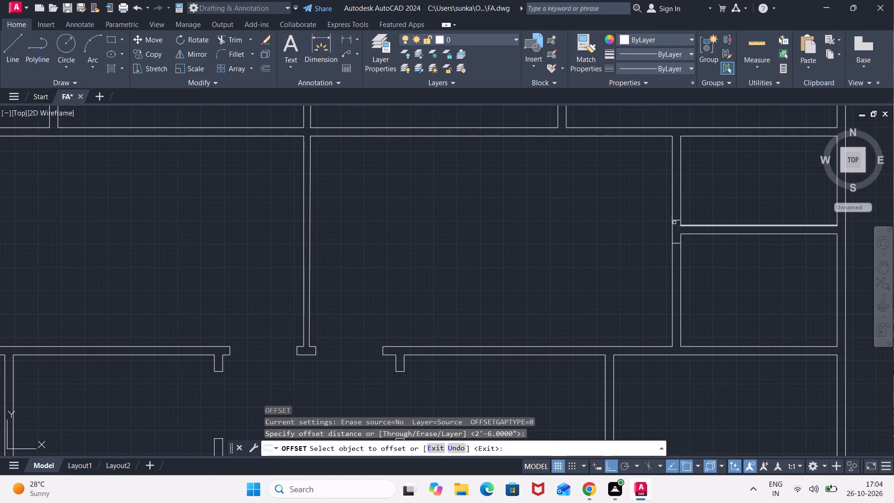
left_click(676, 219)
left_click(679, 193)
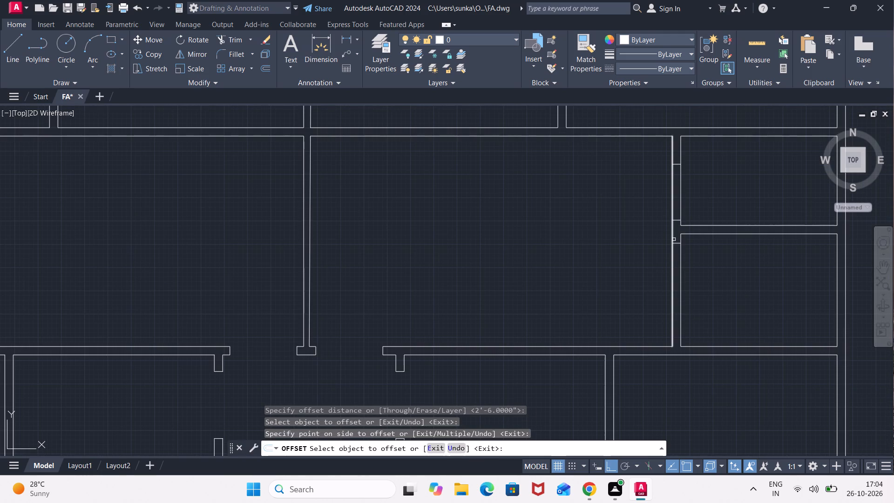
left_click(677, 243)
left_click(675, 284)
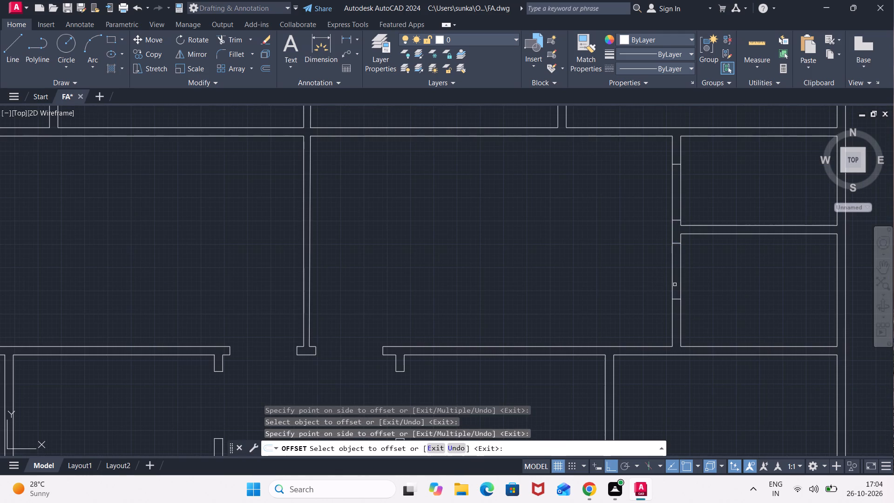
key("Escape")
Trim the wall lines between each jamb pair to open the doorways of the two small eastern rooms.
key("t")
key("r")
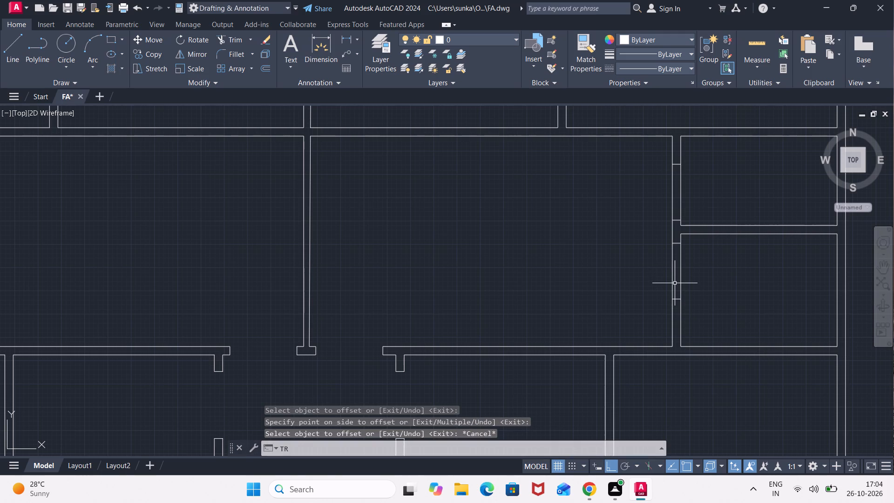
key("Return")
left_click(688, 199)
left_click(652, 205)
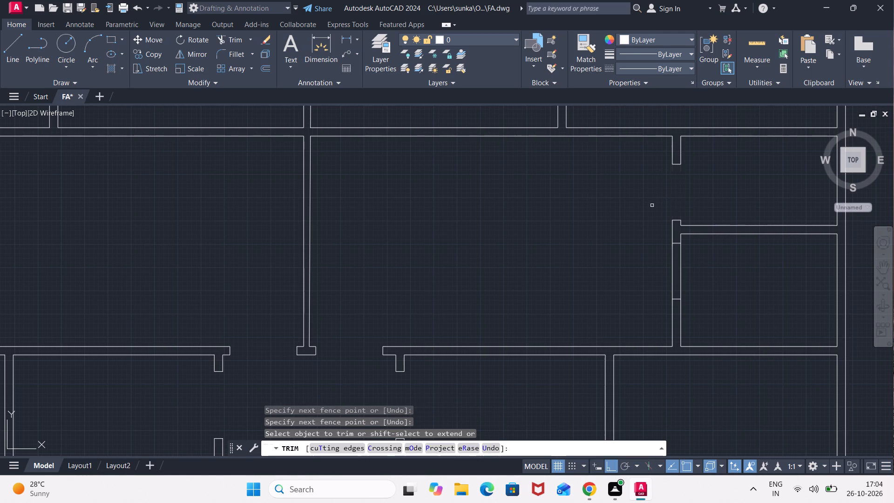
left_click_drag(701, 273, 696, 273)
left_click(653, 279)
scroll(623, 260, "down", 2)
middle_click_drag(616, 252, 617, 283)
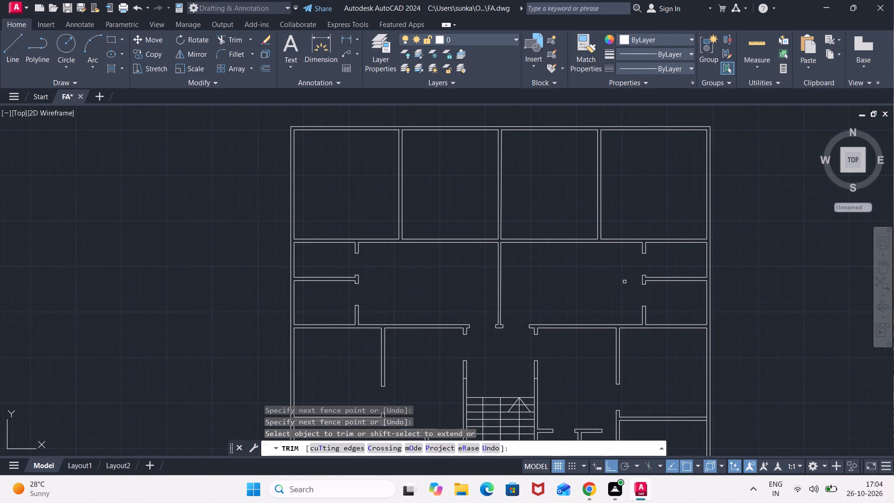
key("Escape")
Draw short jamb lines across the northern rooms' south wall, one on each side of the partition between the two easternmost rooms.
key("l")
key("Return")
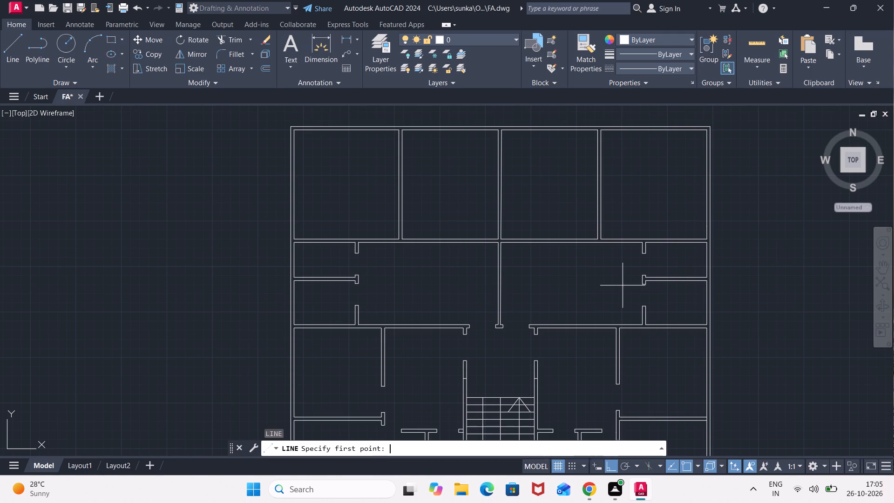
scroll(631, 249, "up", 2)
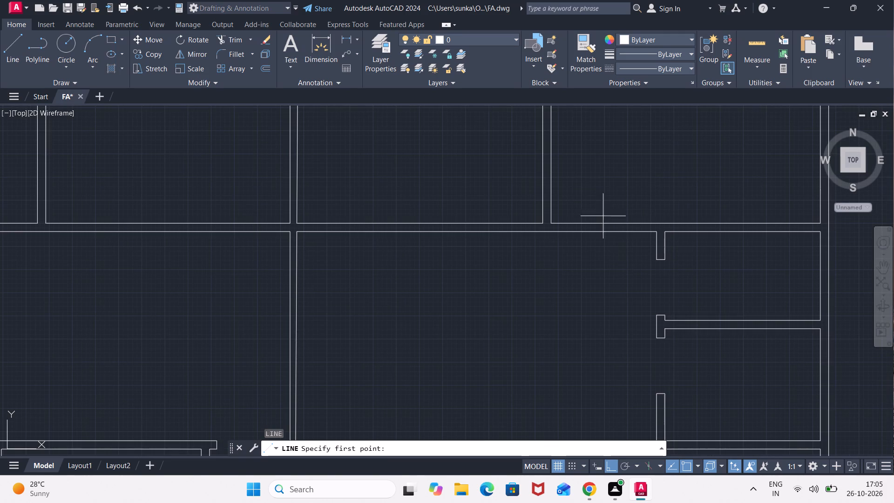
scroll(573, 221, "up", 2)
left_click(531, 225)
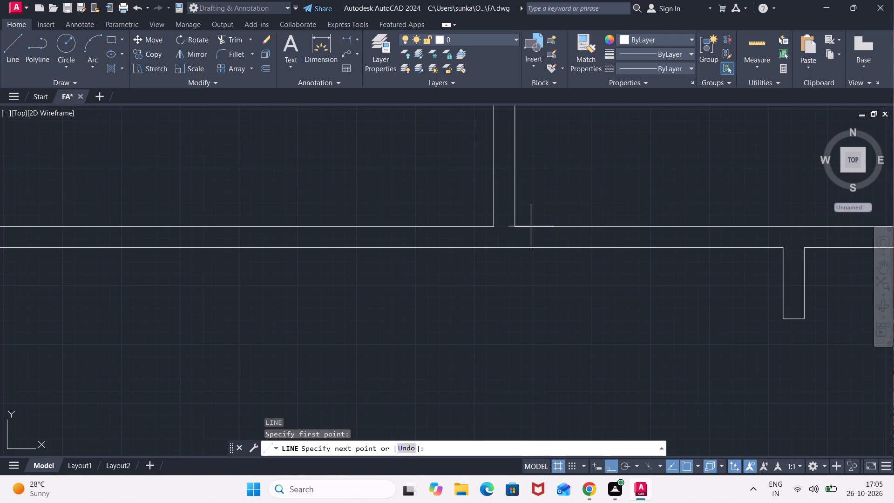
left_click(530, 242)
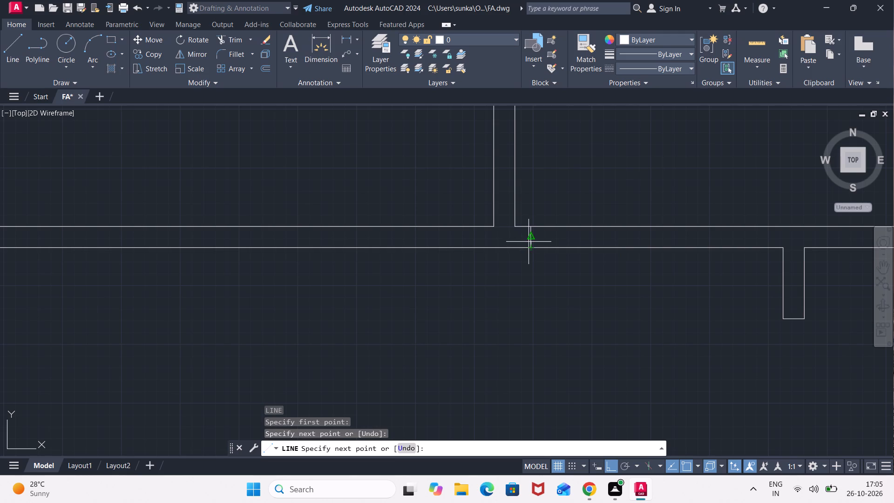
key("Escape")
key("l")
key("Return")
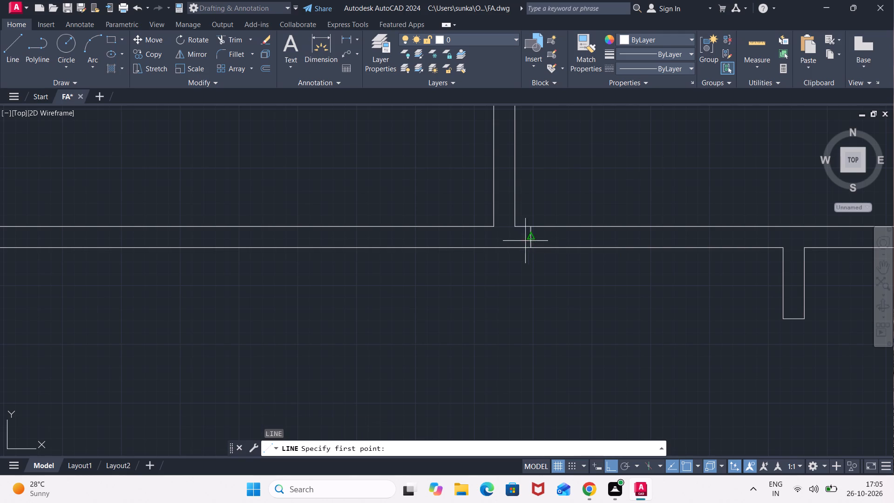
left_click(476, 224)
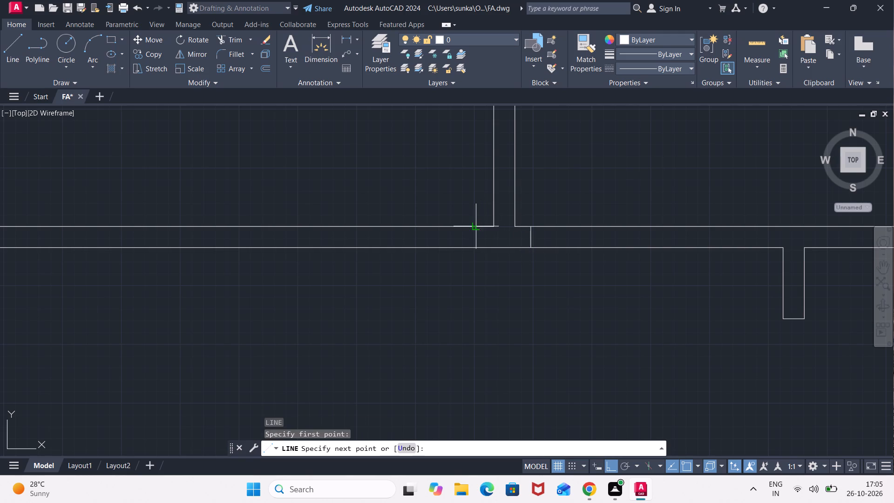
left_click(475, 243)
key("Escape")
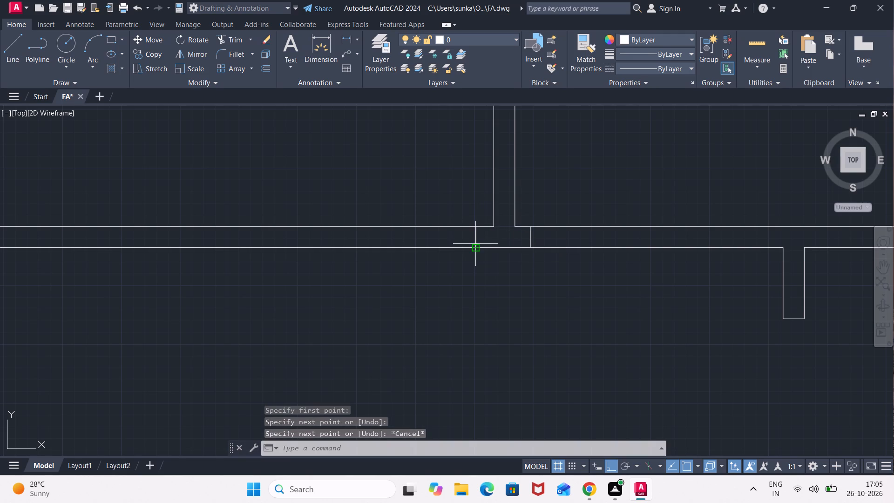
Offset these jamb lines 3' away from the partition, the eastern one to the east and the western one to the west.
key("o")
key("Return")
type("3'")
key("Return")
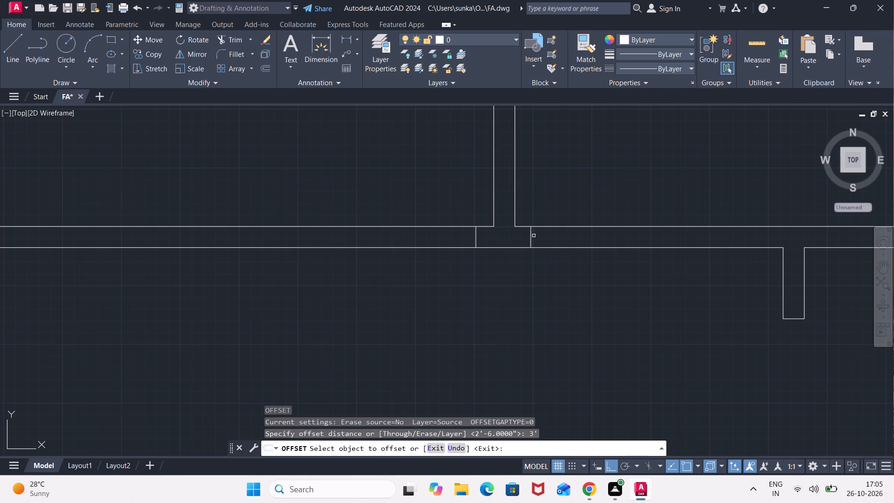
left_click(531, 241)
left_click(618, 229)
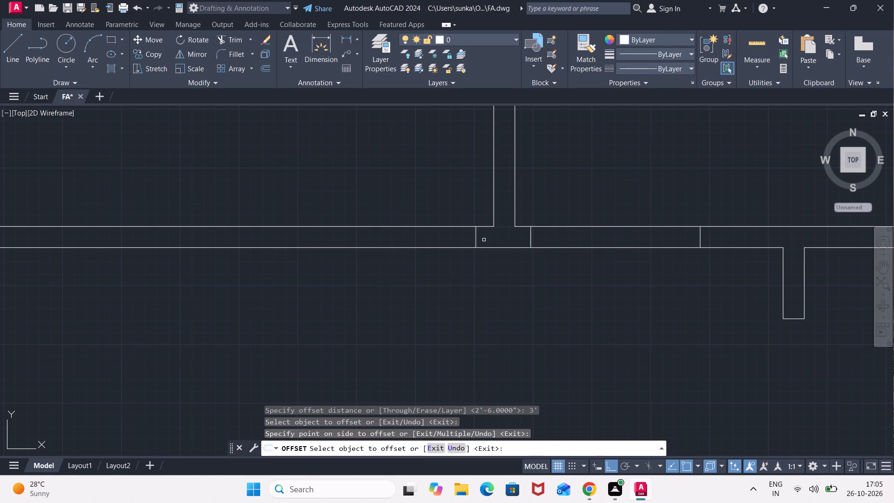
left_click(477, 240)
left_click(380, 241)
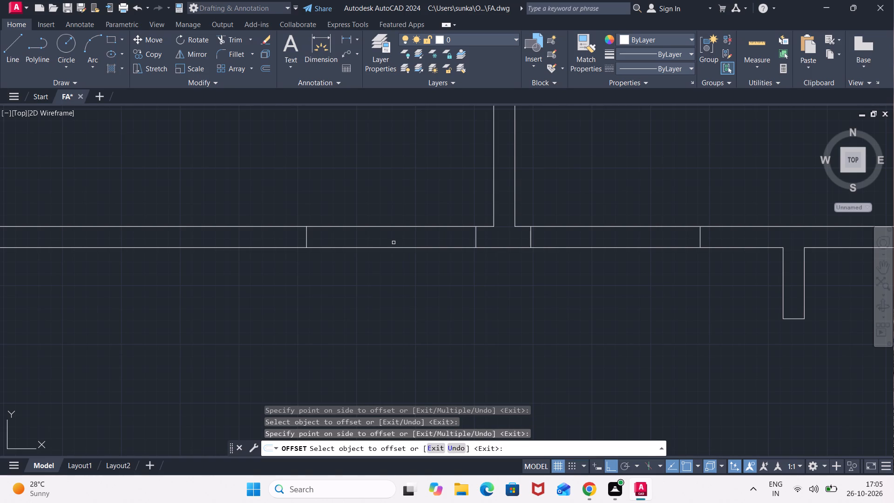
key("Escape")
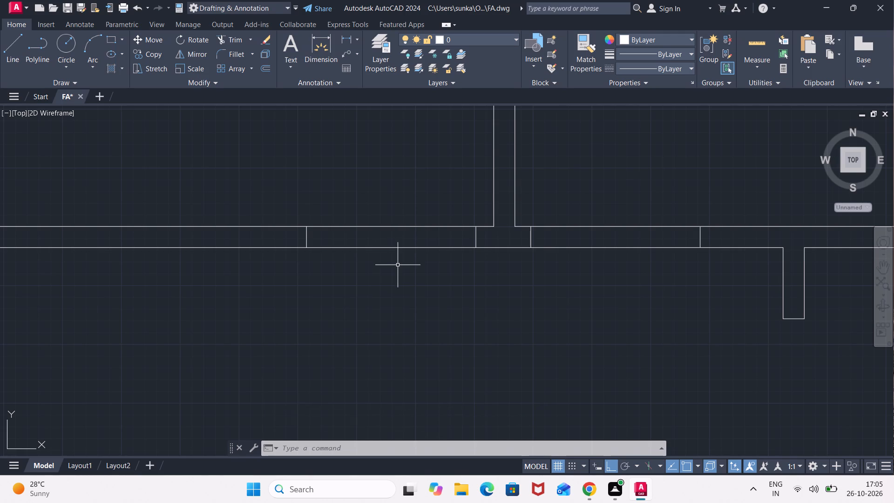
Trim the wall lines between each jamb pair to open the doorways of the two easternmost northern rooms.
type("TR")
key("Return")
left_click_drag(398, 265, 398, 242)
left_click_drag(399, 267, 393, 192)
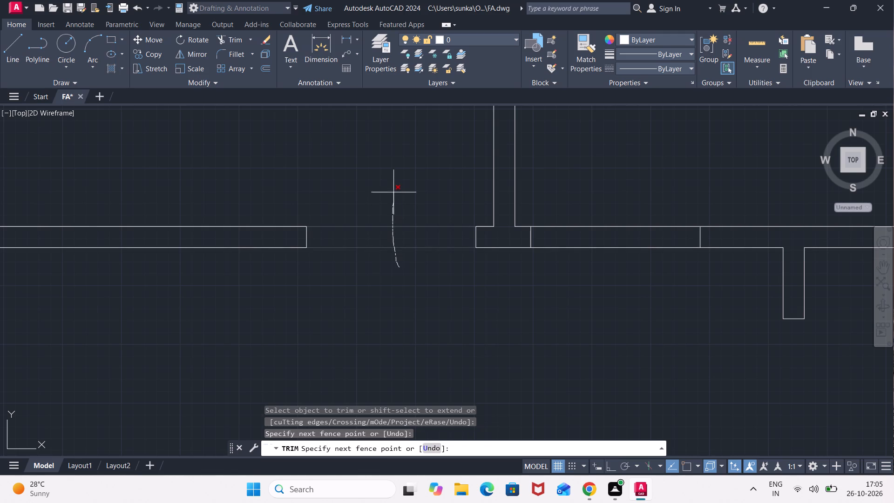
left_click_drag(393, 192, 393, 192)
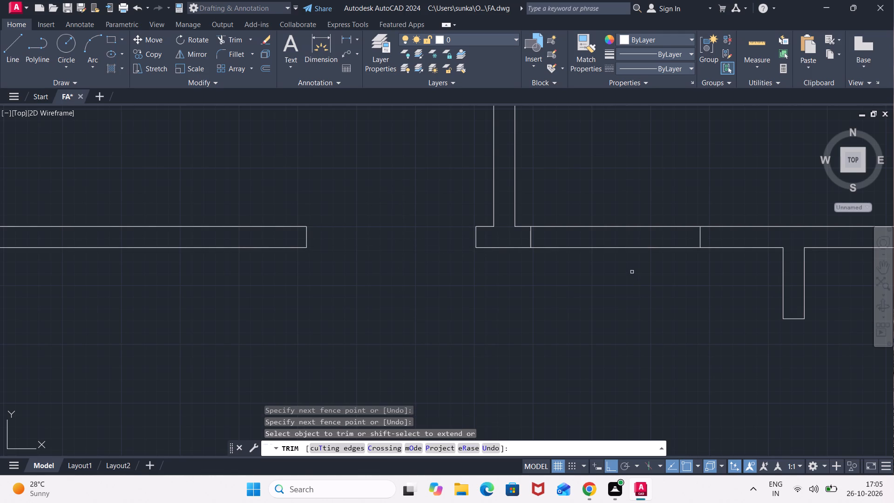
left_click_drag(630, 266, 624, 192)
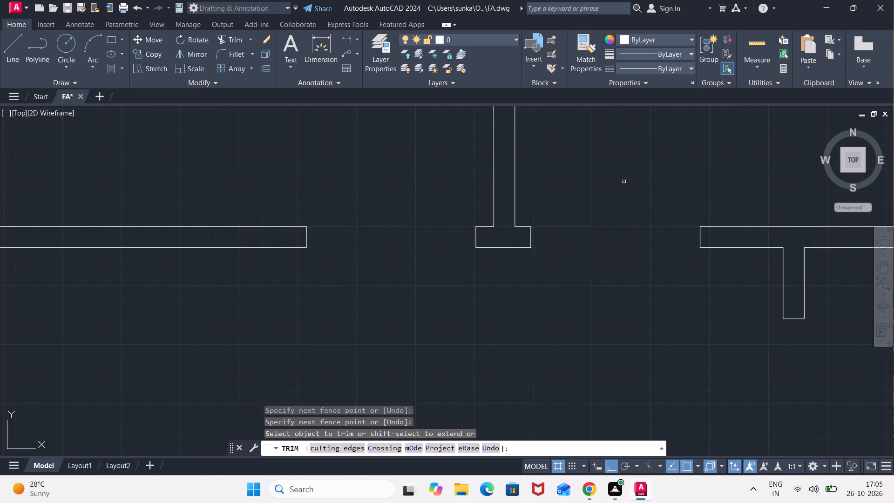
Draw short jamb lines across the northern rooms' south wall, one on each side of the partition between the two westernmost rooms.
scroll(623, 197, "down", 3)
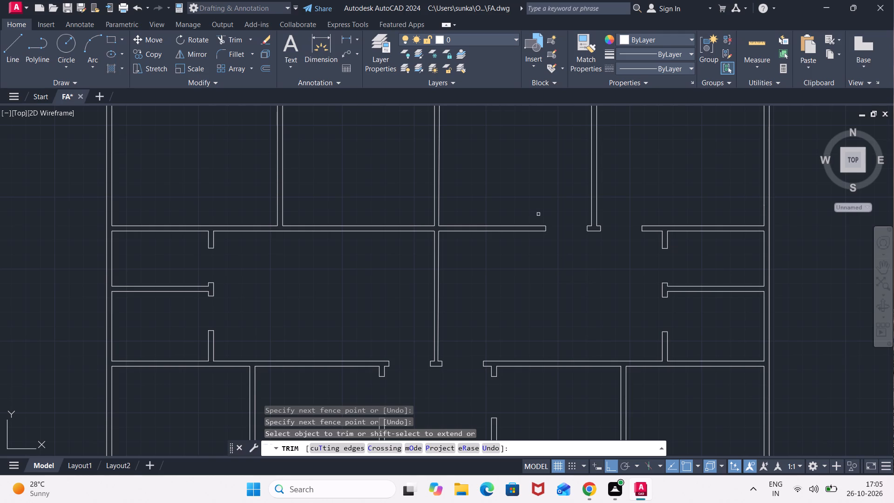
key("Escape")
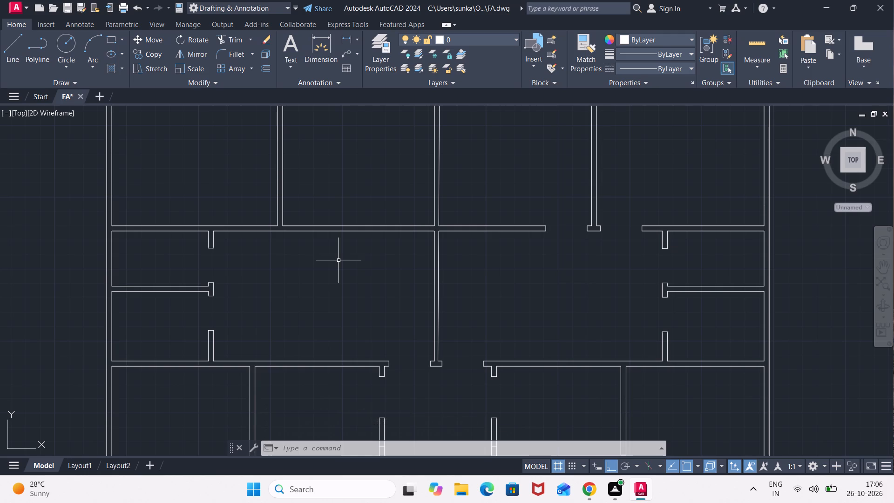
key("l")
key("Return")
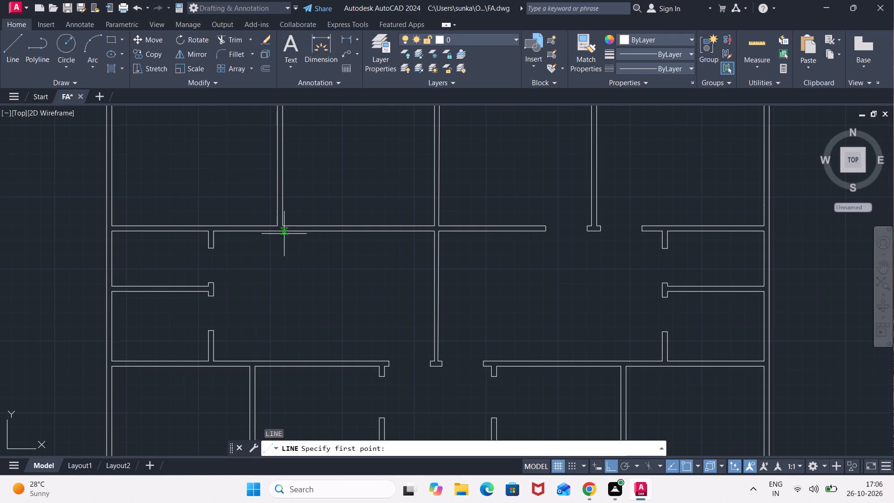
scroll(289, 226, "up", 1)
left_click(289, 226)
left_click(289, 233)
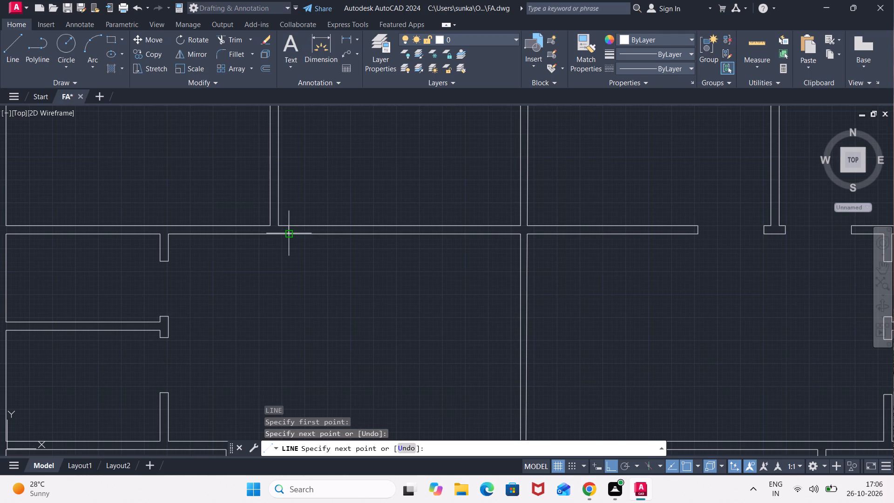
key("Escape")
key("l")
key("Return")
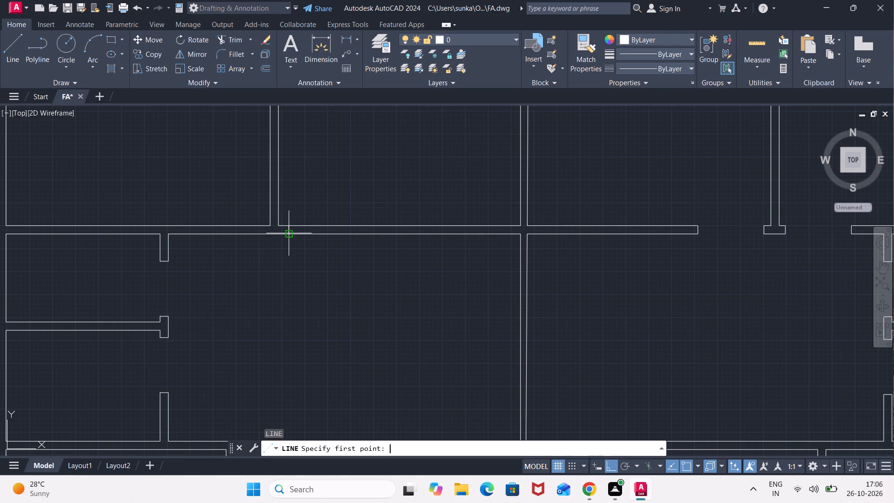
left_click(263, 226)
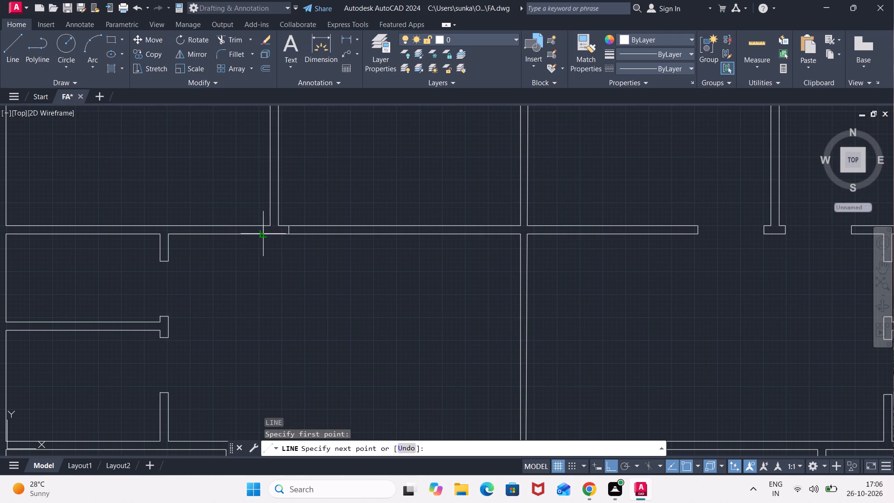
left_click(263, 233)
key("Escape")
Offset these jamb lines 3' away from the partition, the eastern one to the east and the western one to the west.
key("o")
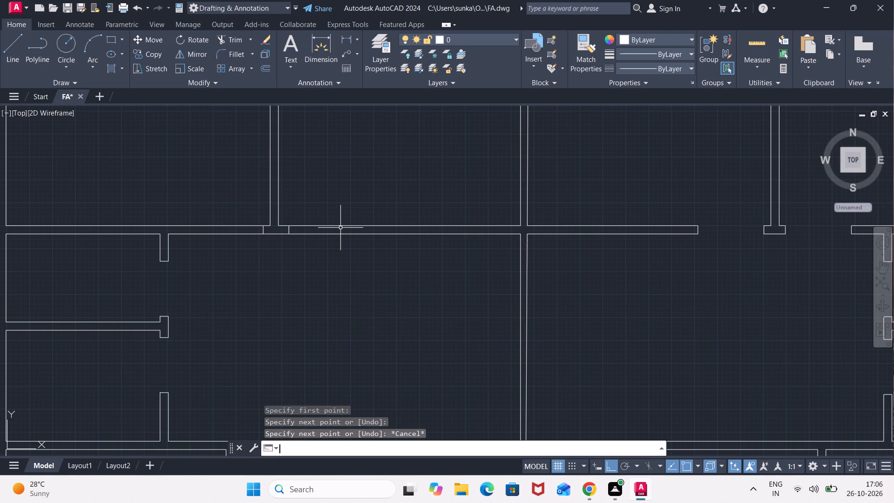
key("Return")
key("Return")
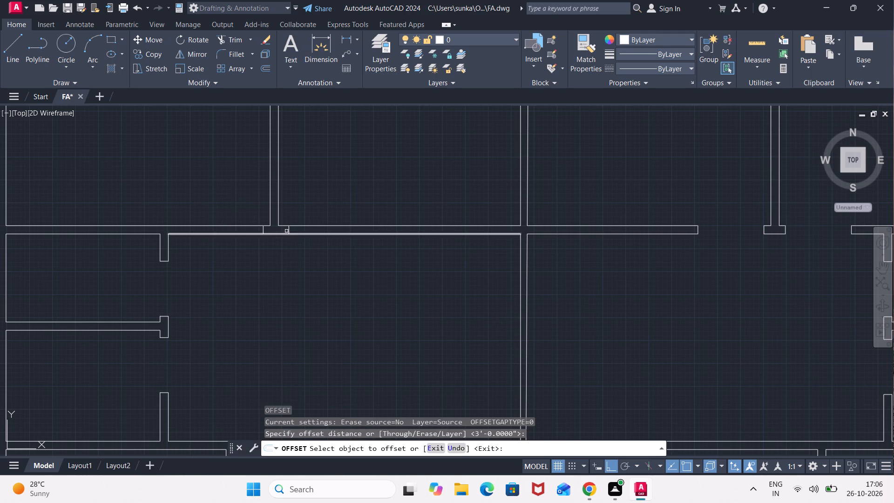
left_click(290, 231)
left_click(323, 228)
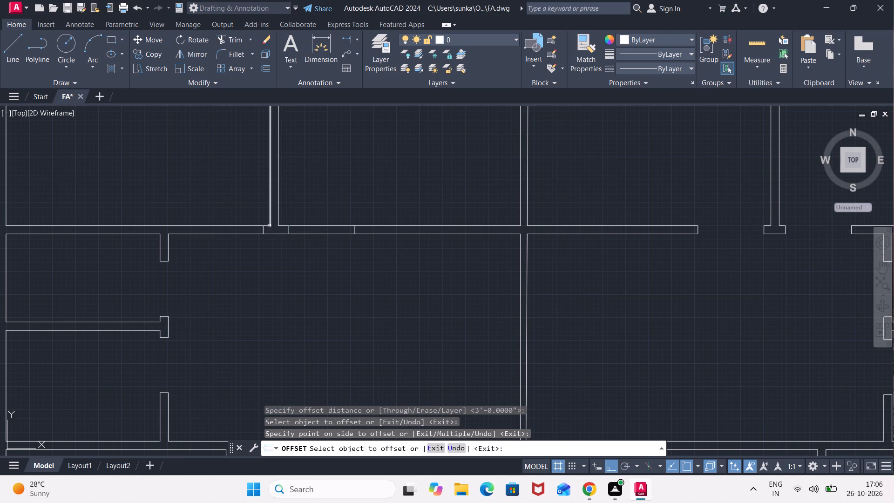
left_click(263, 229)
left_click(226, 226)
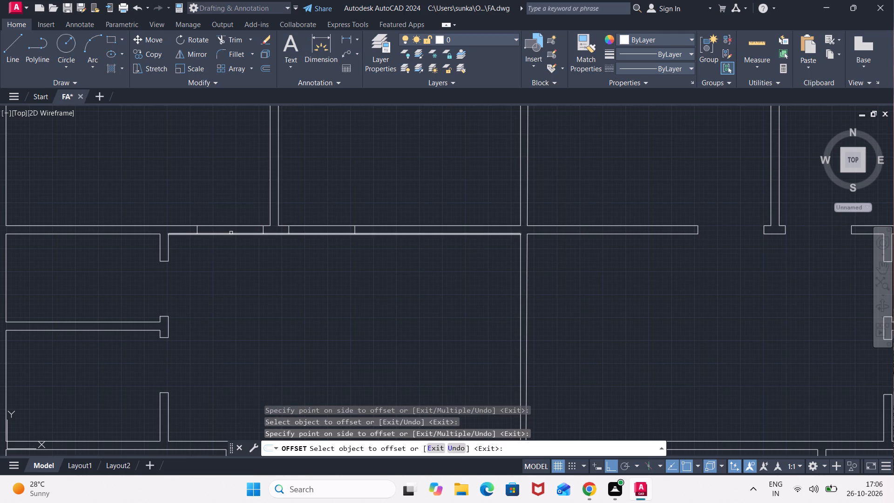
key("Escape")
Trim the wall lines between each jamb pair to open the doorways of the two westernmost northern rooms.
type("TR")
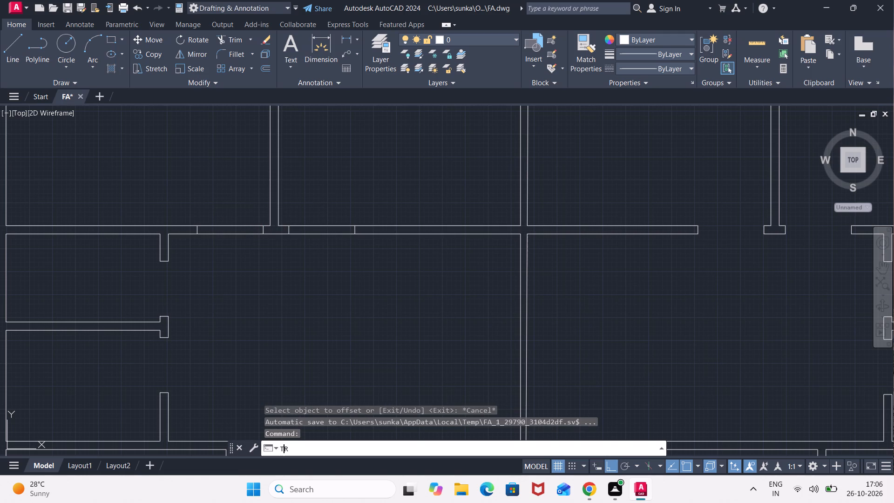
key("Return")
left_click(239, 246)
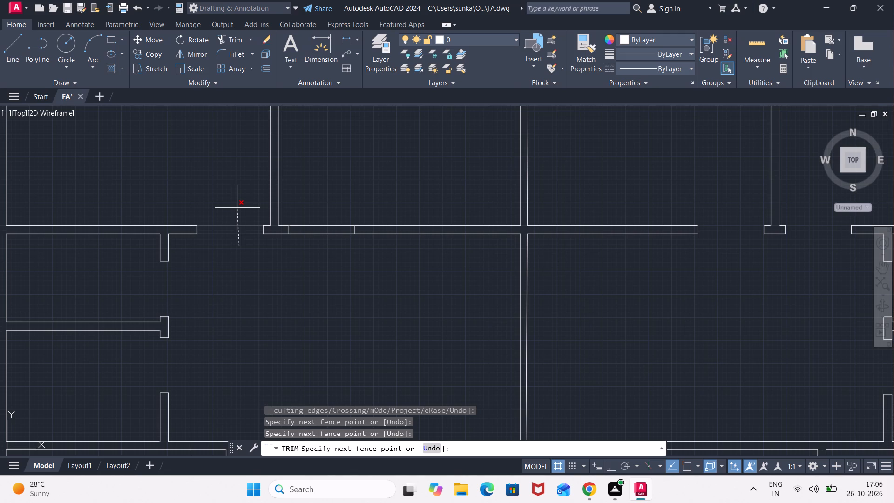
left_click(237, 208)
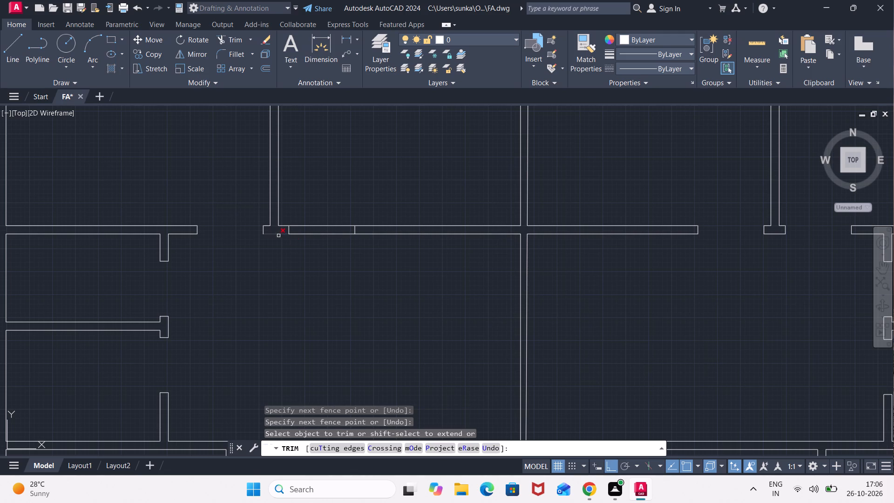
left_click(307, 247)
left_click(309, 202)
scroll(318, 256, "down", 3)
scroll(290, 250, "up", 2)
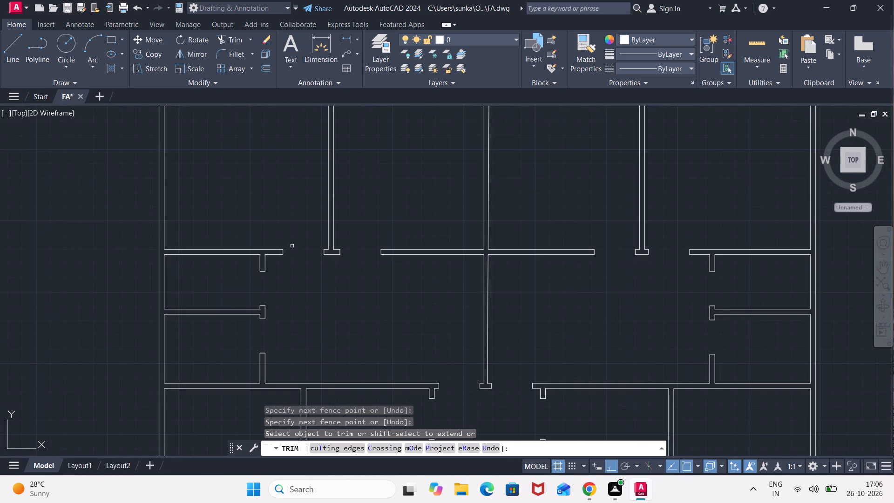
scroll(293, 228, "down", 1)
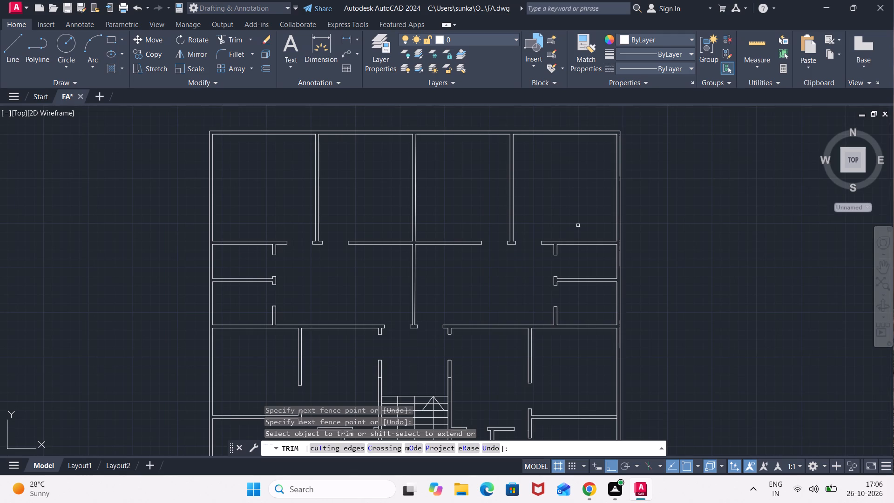
middle_click_drag(580, 224, 583, 137)
middle_click_drag(599, 284, 599, 231)
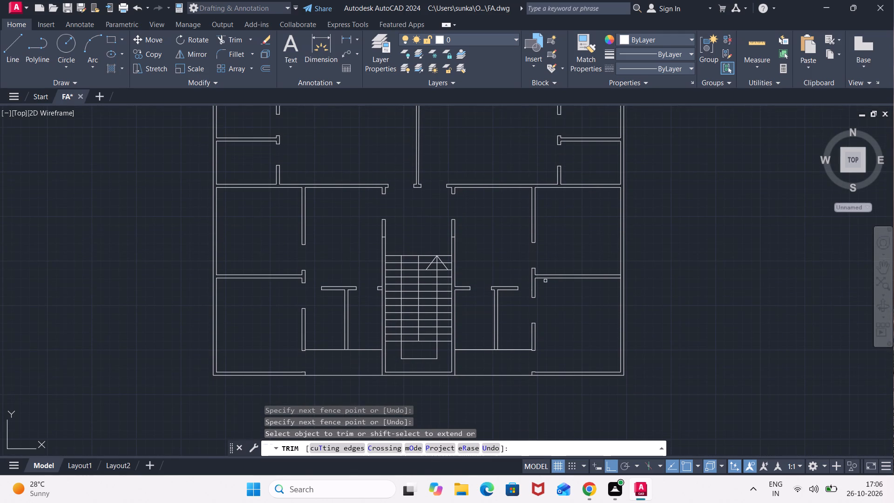
key("Escape")
Draw a threshold line across the southernmost opening in the southeast room's west wall, continuing with a 2'6" door leaf line westward from the northern jamb.
scroll(532, 304, "up", 3)
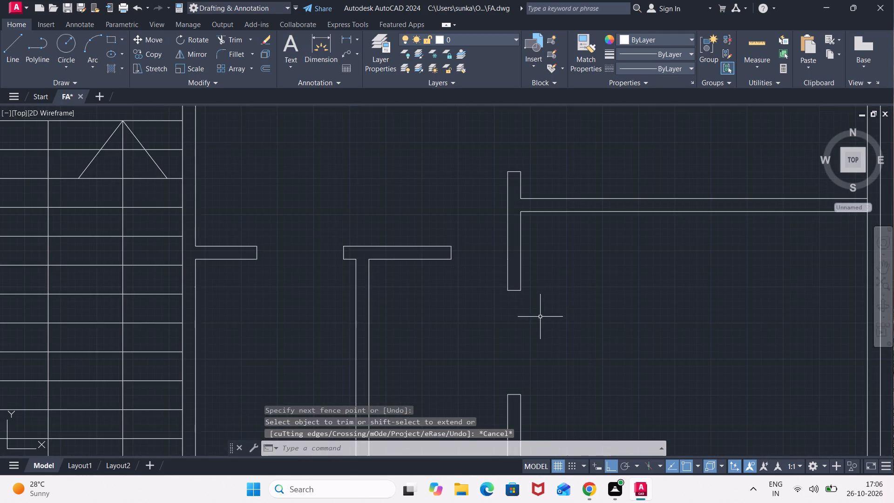
middle_click_drag(540, 319, 541, 219)
scroll(531, 263, "down", 2)
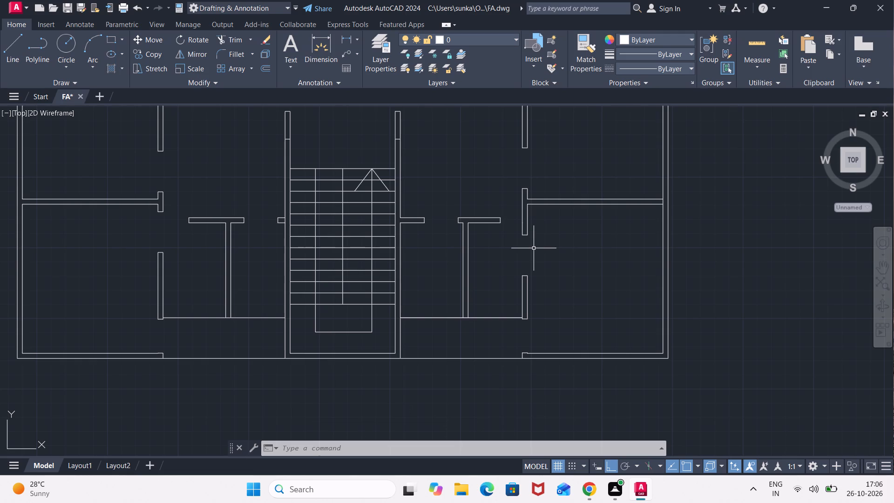
key("l")
key("Return")
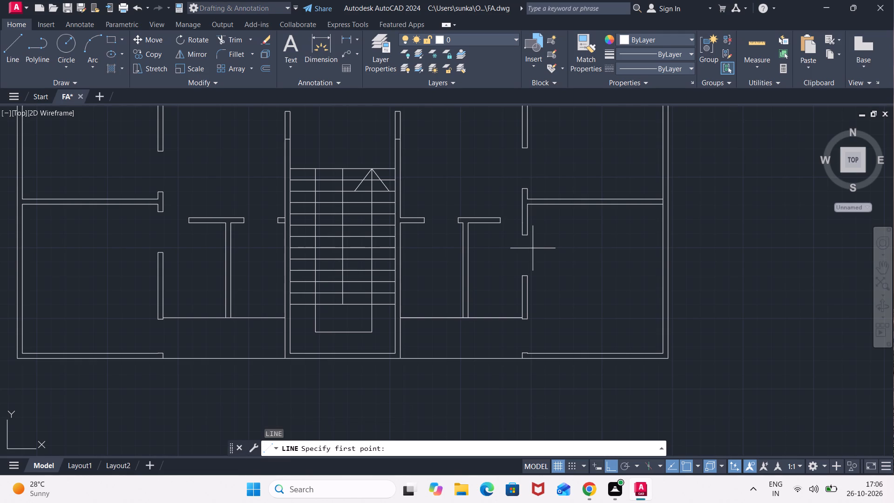
scroll(532, 357, "up", 3)
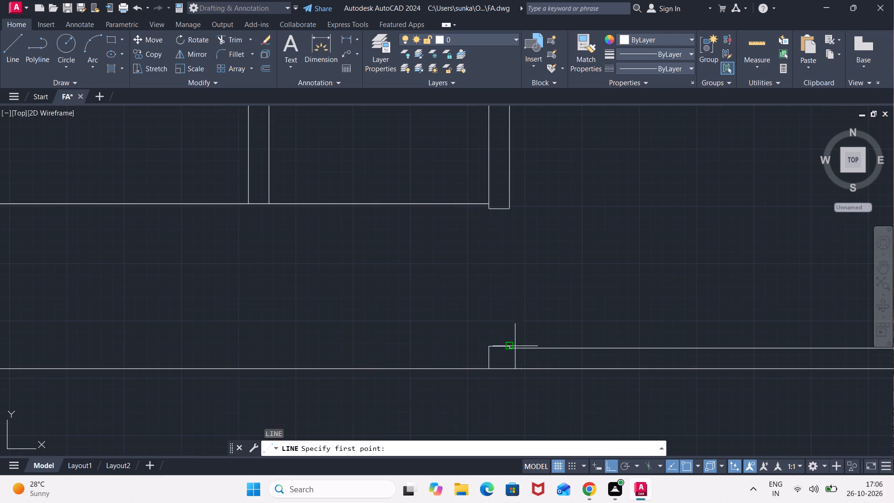
left_click(509, 344)
left_click(512, 207)
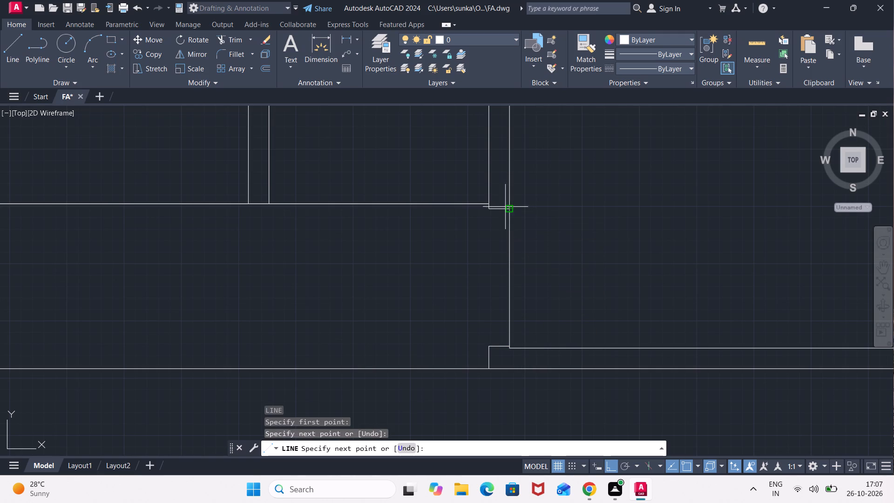
type("2'6\"")
key("Return")
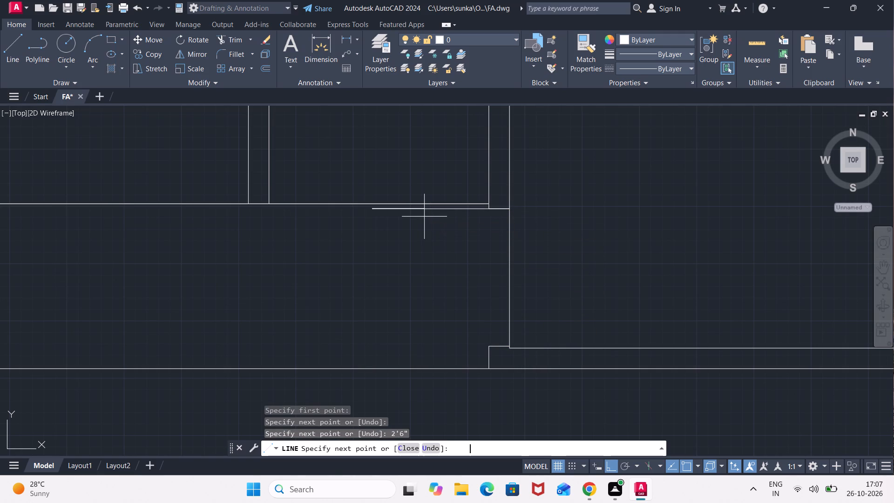
key("Escape")
Offset the 2'6" door leaf line 2" to the south to give the leaf its thickness.
key("o")
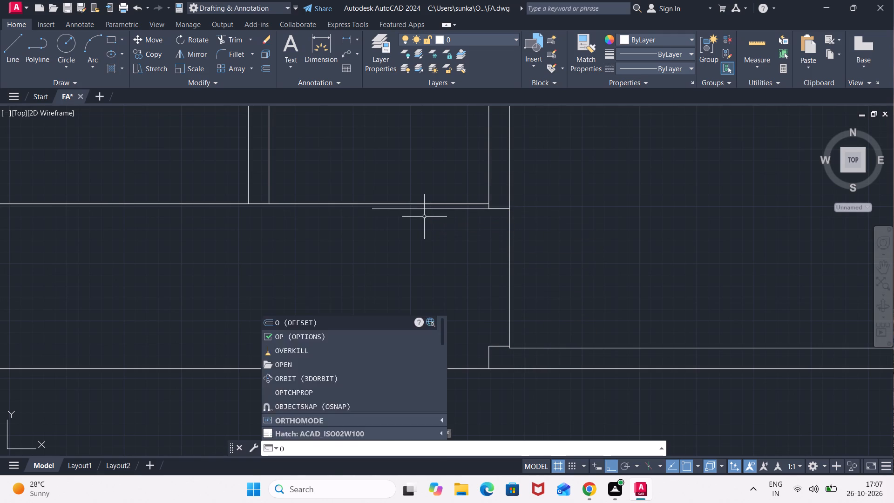
key("Return")
type("2\"")
key("Return")
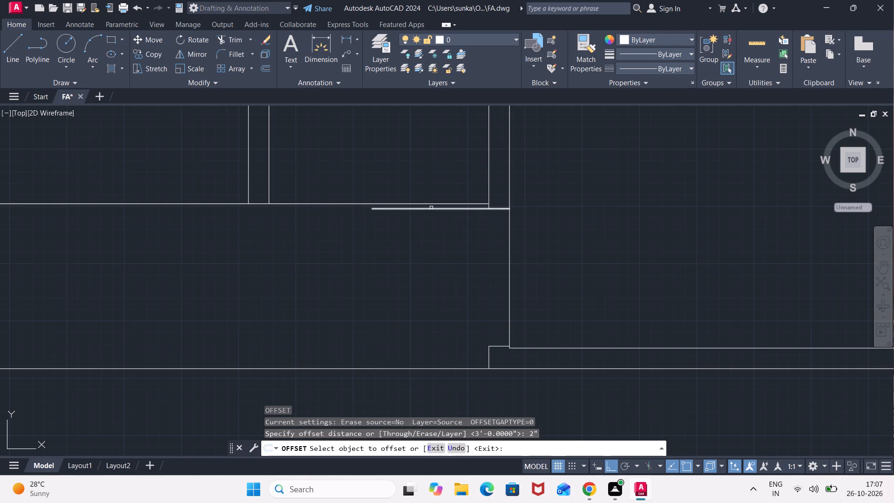
left_click(431, 208)
left_click(427, 247)
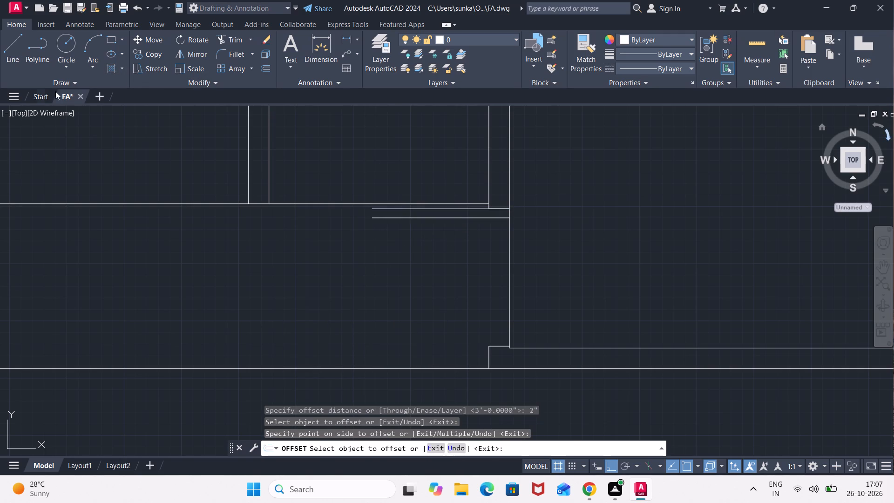
Draw the door swing with a Start, End, Direction arc from the leaf's free end to the opening's southern jamb corner.
left_click(90, 65)
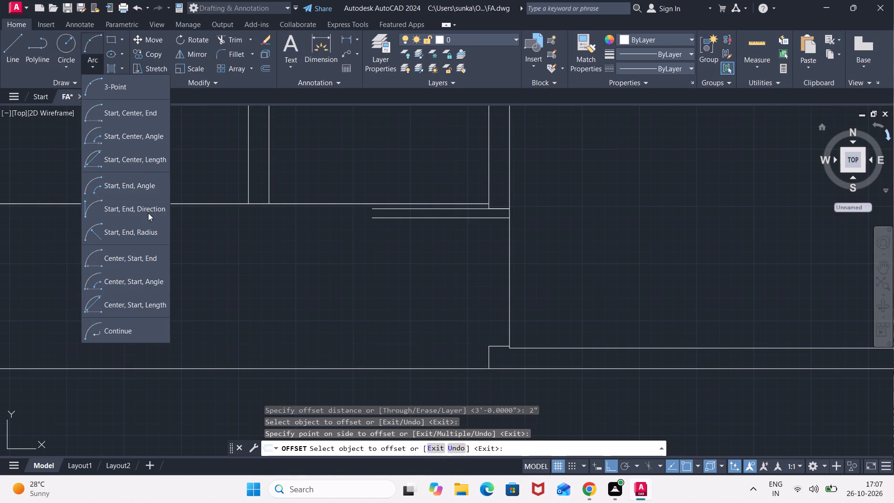
left_click(150, 210)
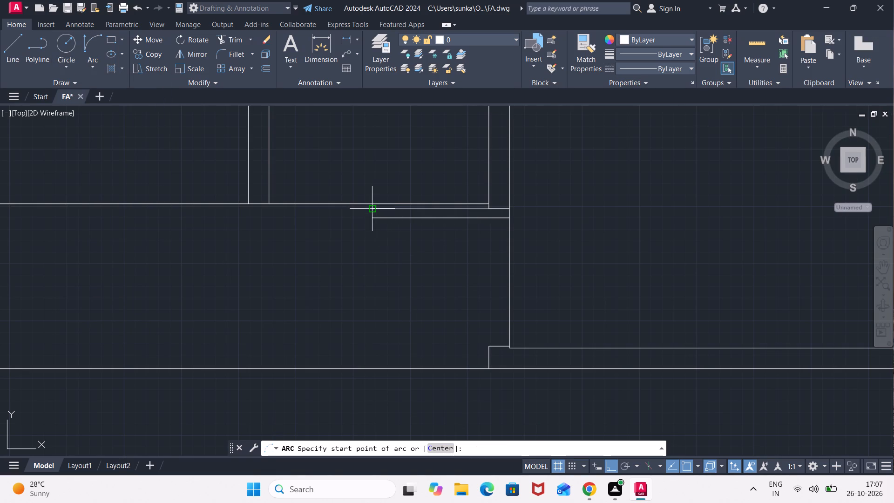
left_click(373, 211)
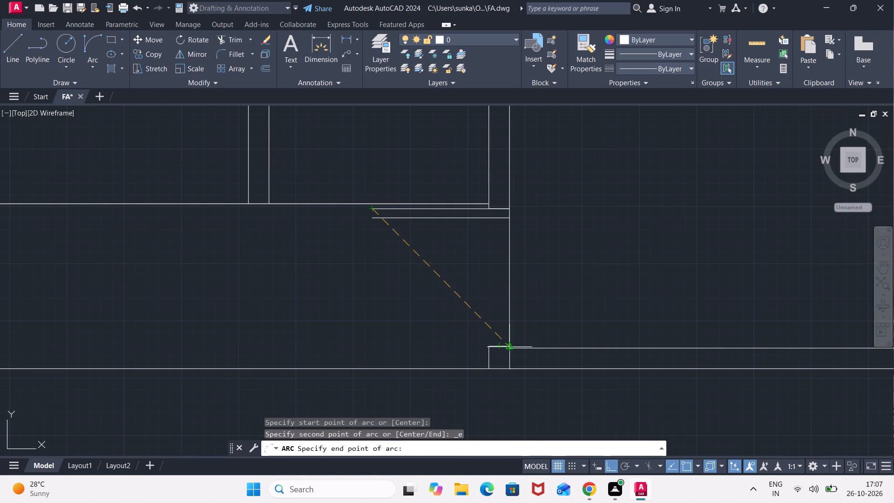
left_click(510, 346)
left_click(393, 341)
scroll(388, 295, "down", 3)
middle_click_drag(401, 282, 403, 284)
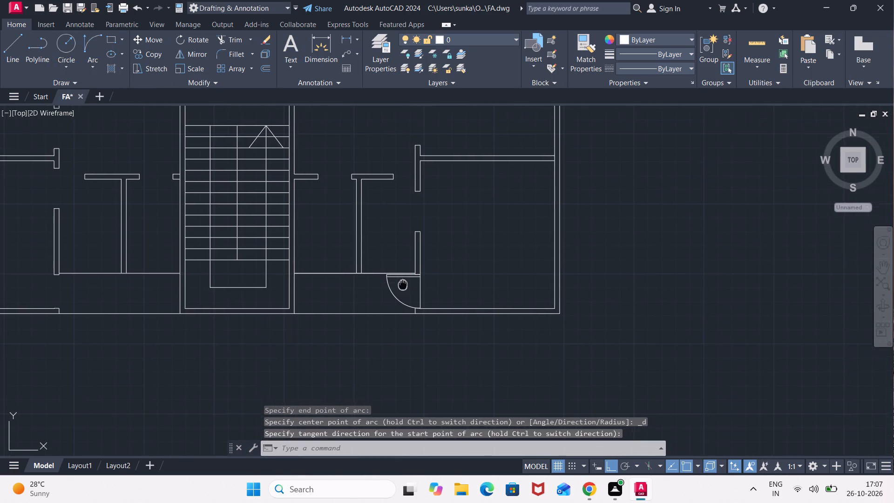
middle_click_drag(403, 284, 404, 308)
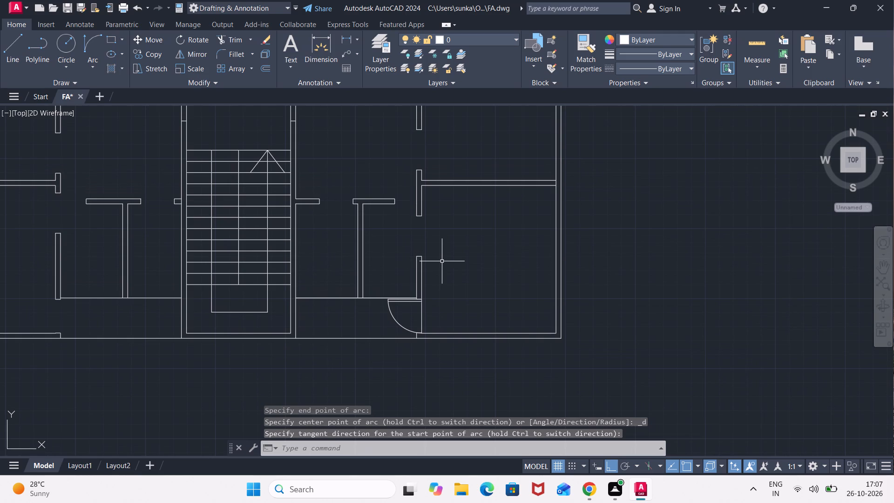
Draw a line across the southeast room's upper west doorway along the wall's west face, continuing with a 3' door leaf line eastward from the northern jamb.
key("l")
key("Return")
scroll(438, 258, "up", 2)
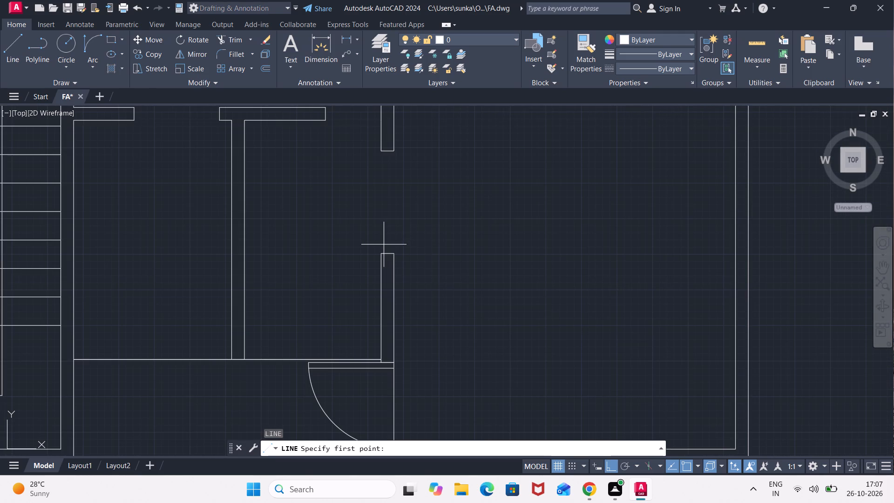
left_click(382, 253)
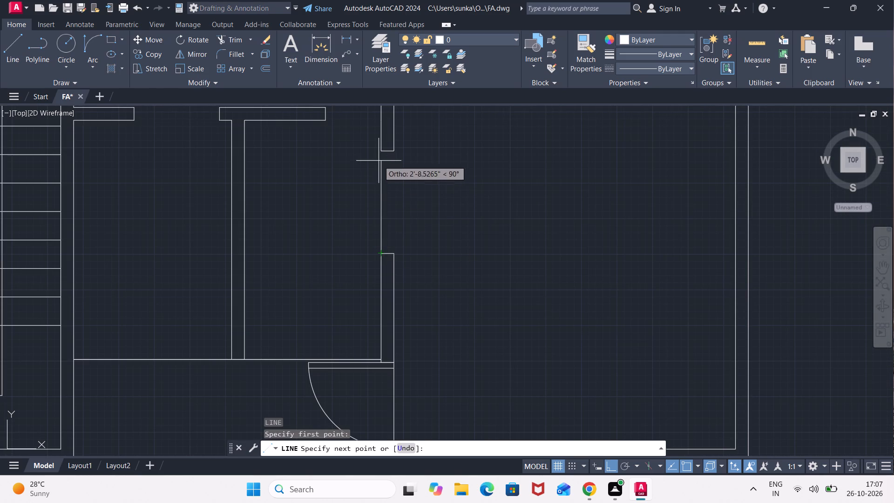
left_click(379, 154)
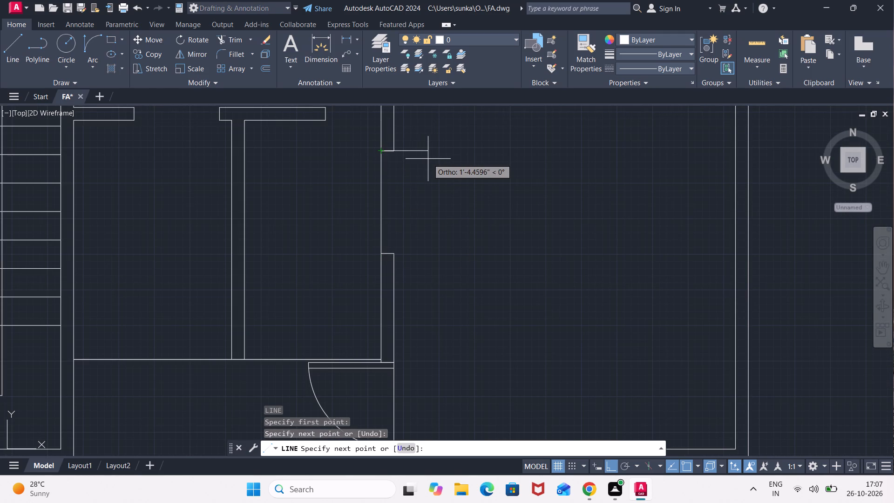
scroll(428, 159, "up", 2)
type("3'")
key("Return")
key("Escape")
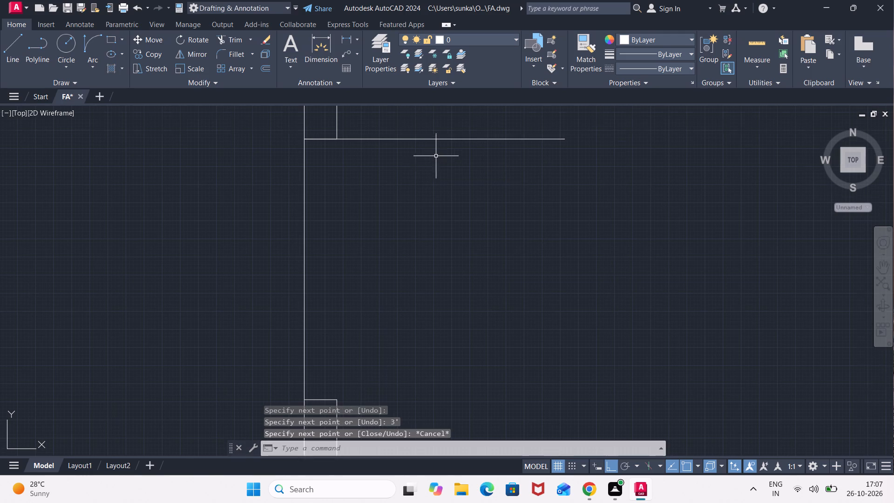
Offset the 3' door leaf line at the southeast room's upper west doorway 2" to the south for the leaf's thickness.
scroll(446, 158, "down", 3)
key("o")
key("Return")
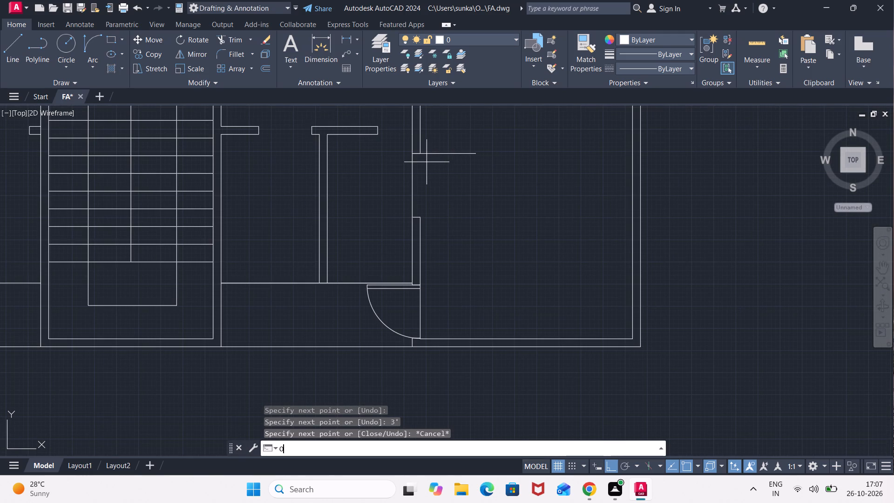
key("Return")
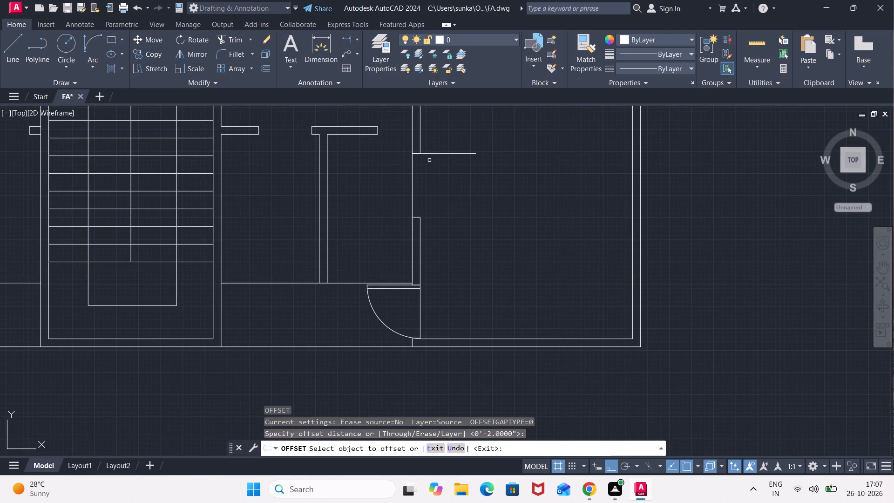
left_click(437, 155)
left_click(437, 191)
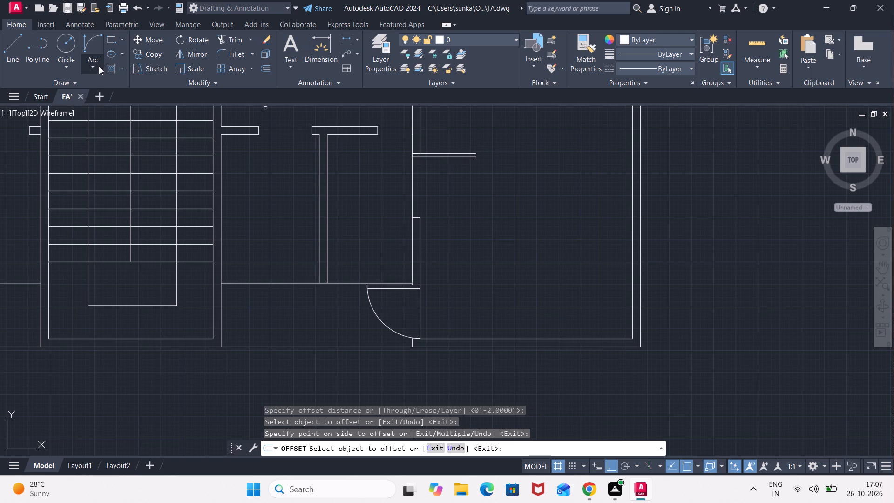
Draw this door's swing with a Start, End, Direction arc from the leaf's free end to the southern jamb's west corner.
left_click(95, 66)
left_click(123, 207)
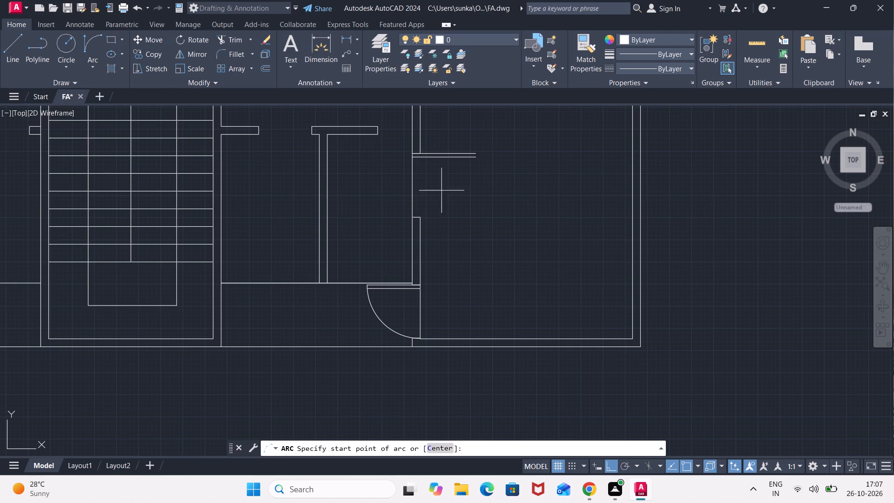
scroll(471, 154, "up", 2)
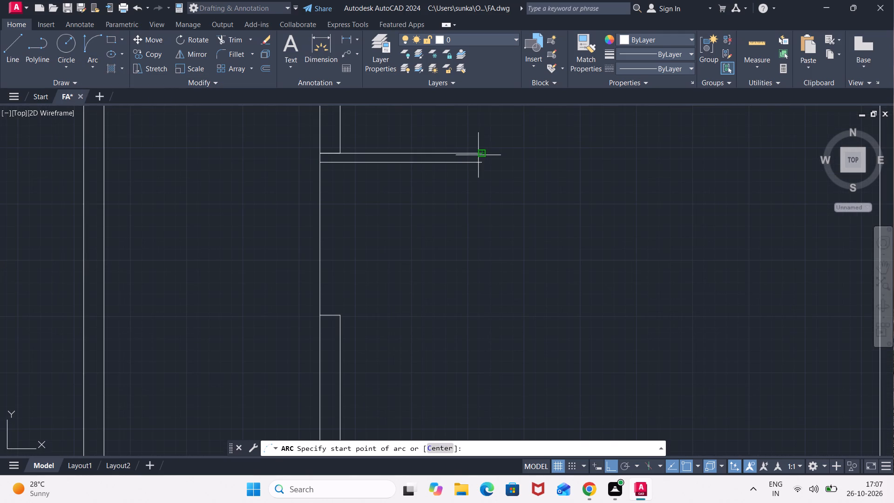
left_click(479, 154)
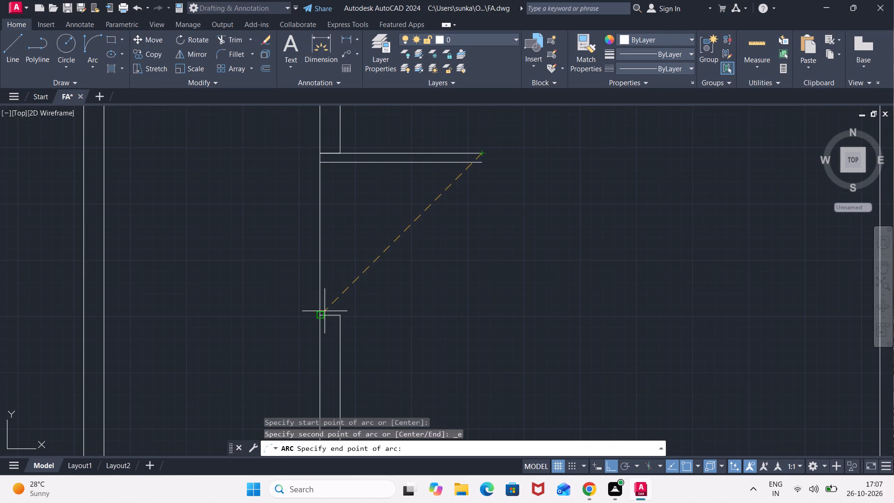
left_click(320, 313)
left_click(501, 278)
Draw a line across the west doorway of the room north of the southeast room, continuing with a 3' leaf line eastward from the southern jamb.
scroll(486, 264, "down", 2)
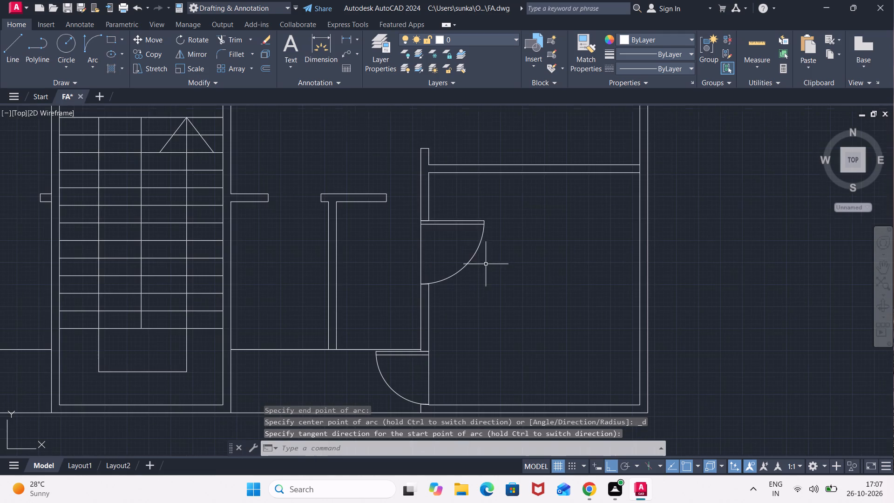
scroll(453, 208, "down", 2)
middle_click_drag(453, 207, 470, 270)
scroll(467, 233, "up", 2)
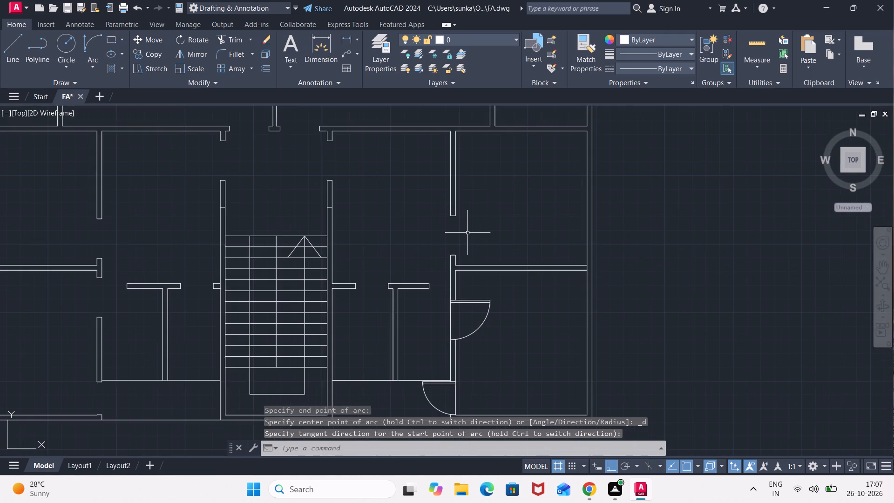
key("l")
key("Return")
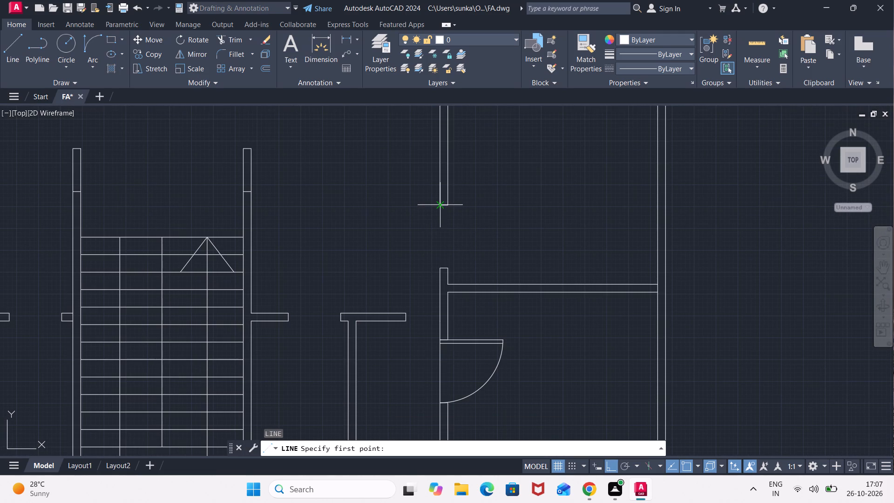
left_click(438, 205)
left_click(438, 265)
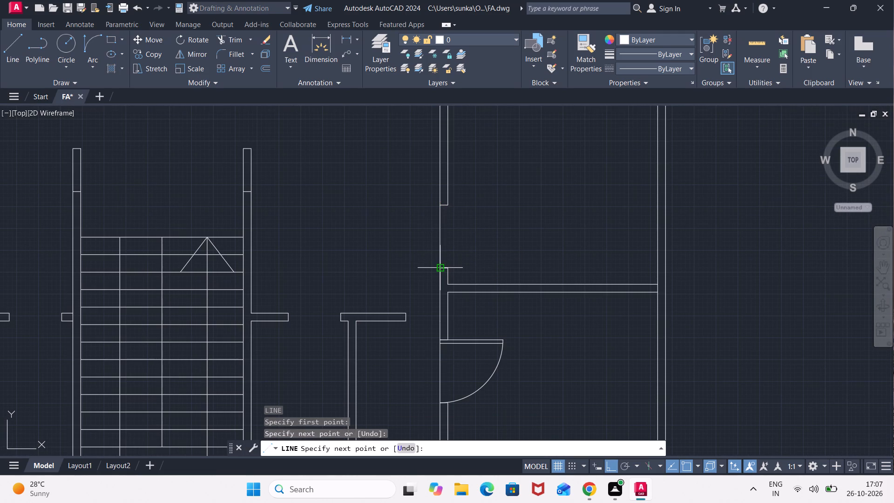
type("3'")
key("Return")
key("Escape")
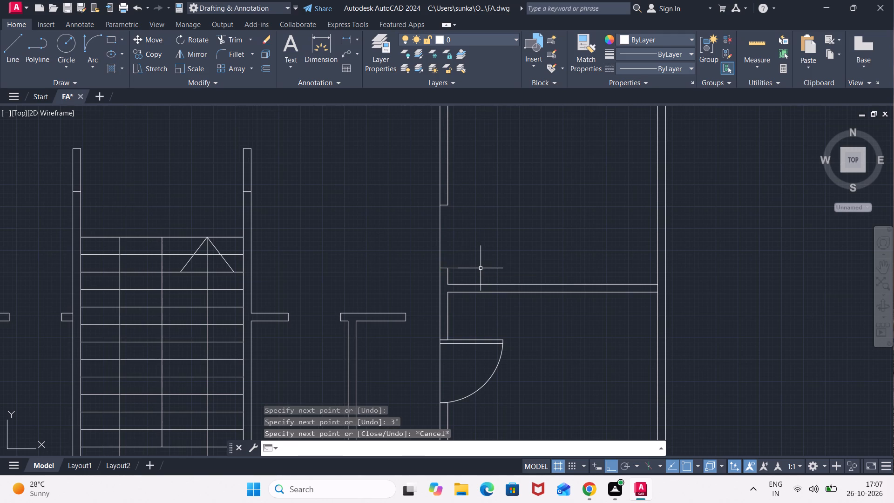
Offset this doorway's 3' door leaf line 2" to the north to give the leaf its thickness.
key("o")
key("Return")
key("Return")
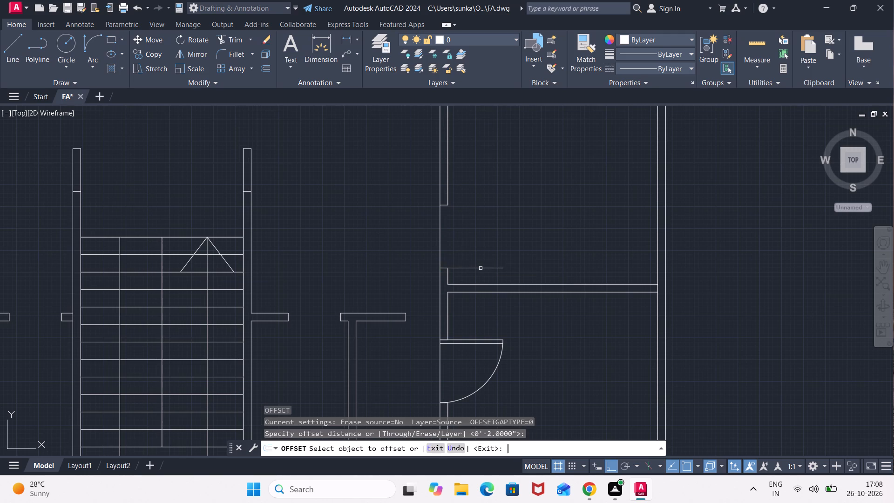
left_click(481, 268)
left_click(476, 233)
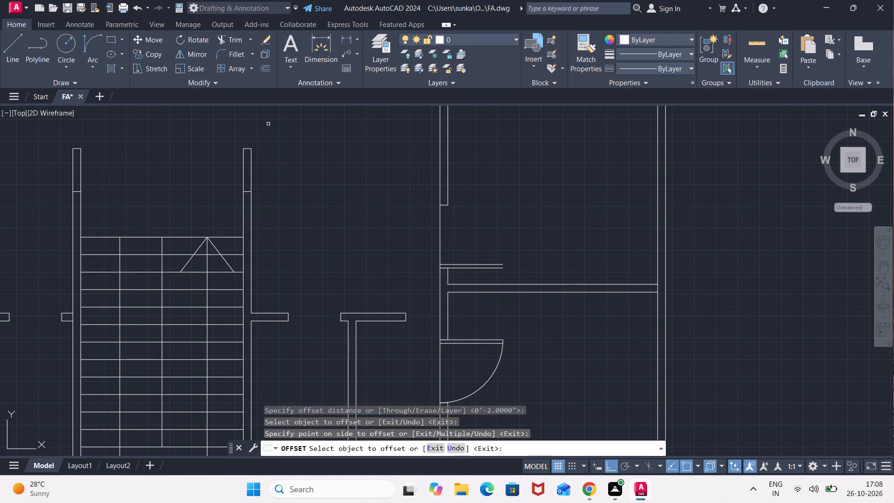
Draw the door swing with a Start, End, Direction arc from the 3' leaf's free end to the northern jamb's west corner.
left_click(92, 63)
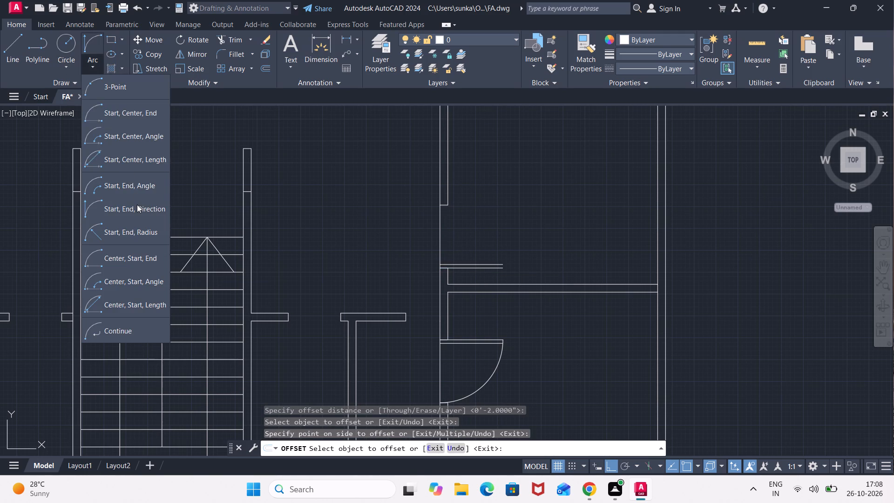
left_click(137, 204)
scroll(504, 268, "up", 2)
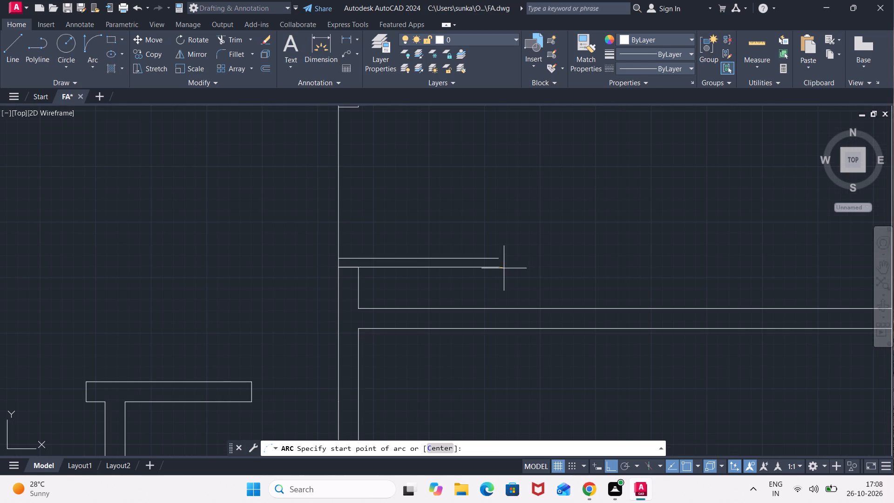
left_click(504, 268)
middle_click_drag(416, 176, 435, 229)
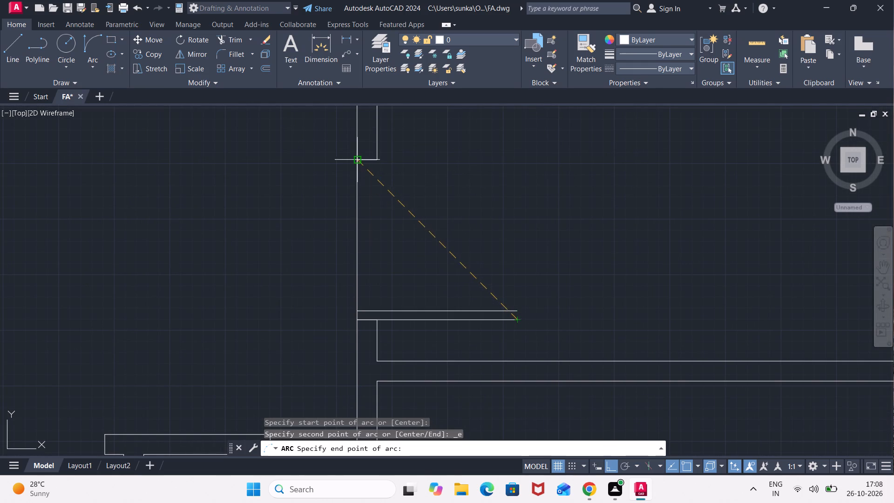
left_click(360, 159)
left_click(489, 163)
Draw a line across the west opening of the small east-side room farther north, continuing with a 2'6" leaf line eastward from the northern jamb.
scroll(473, 193, "down", 4)
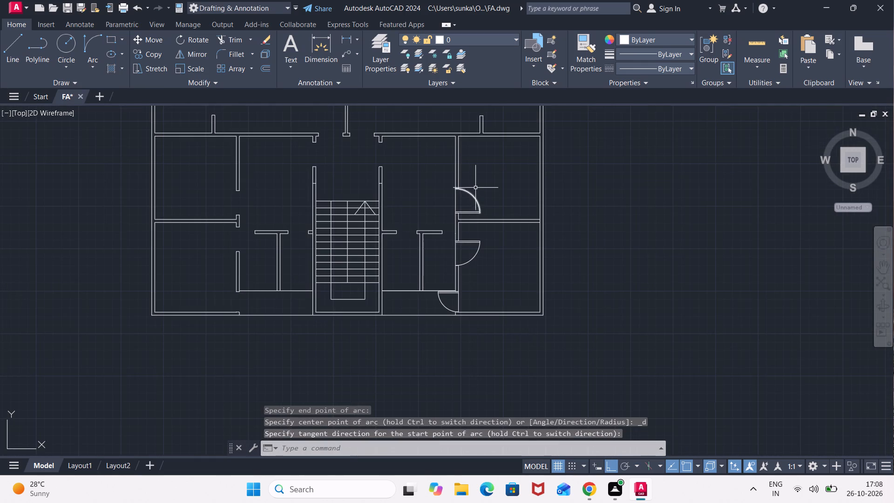
middle_click_drag(475, 183, 488, 259)
scroll(498, 193, "up", 2)
key("l")
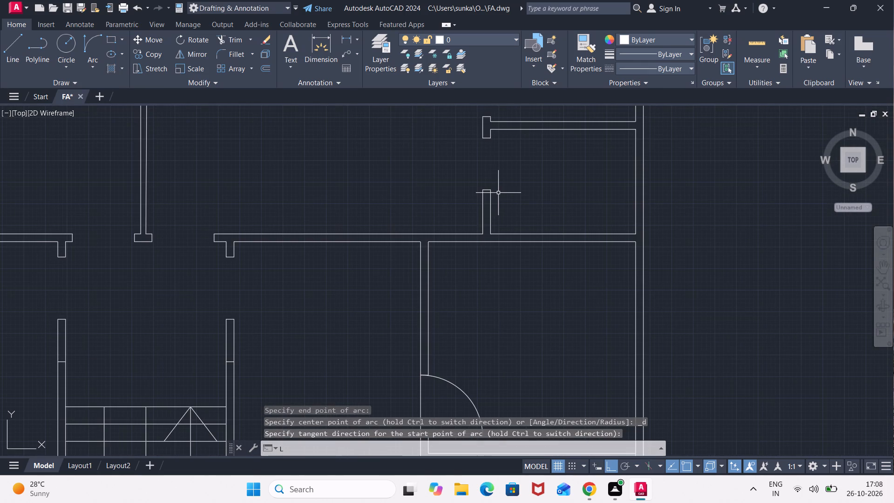
key("Return")
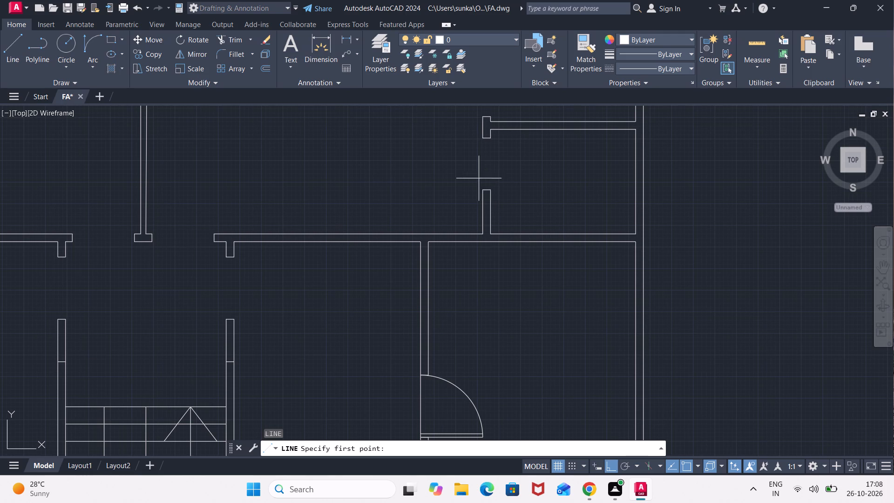
left_click(481, 192)
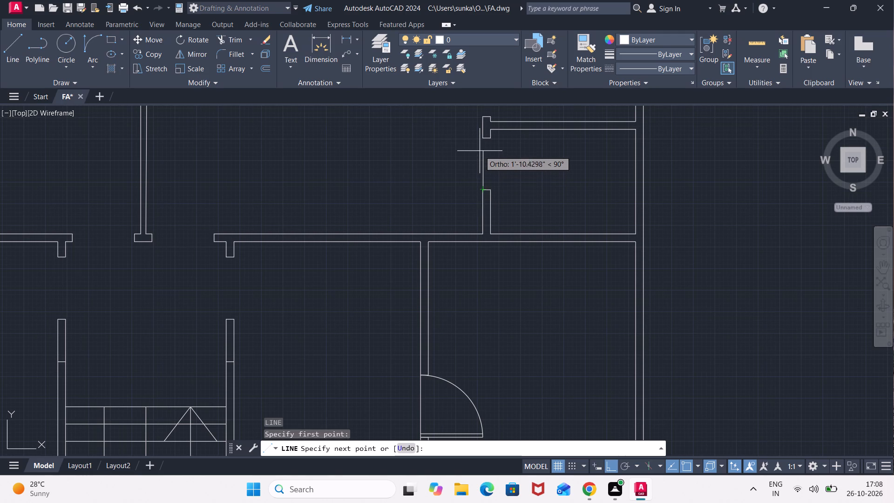
left_click(481, 140)
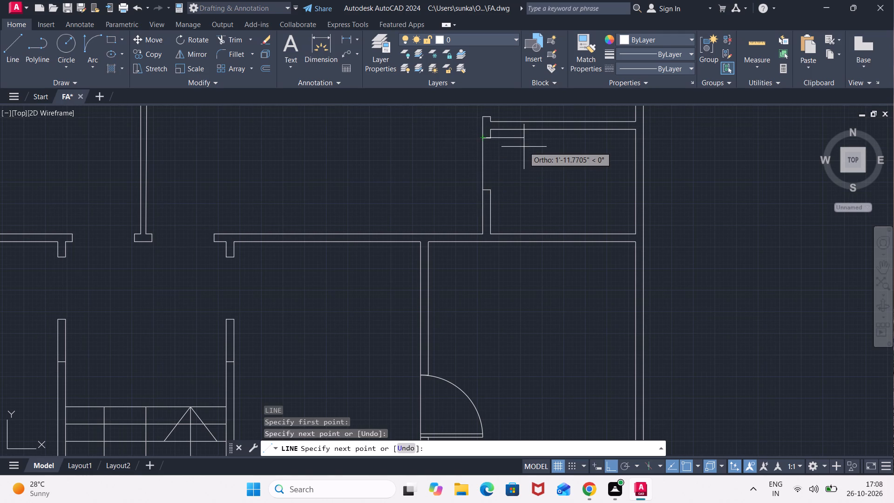
type("2'6")
key("shift+quotedbl")
key("Return")
key("Escape")
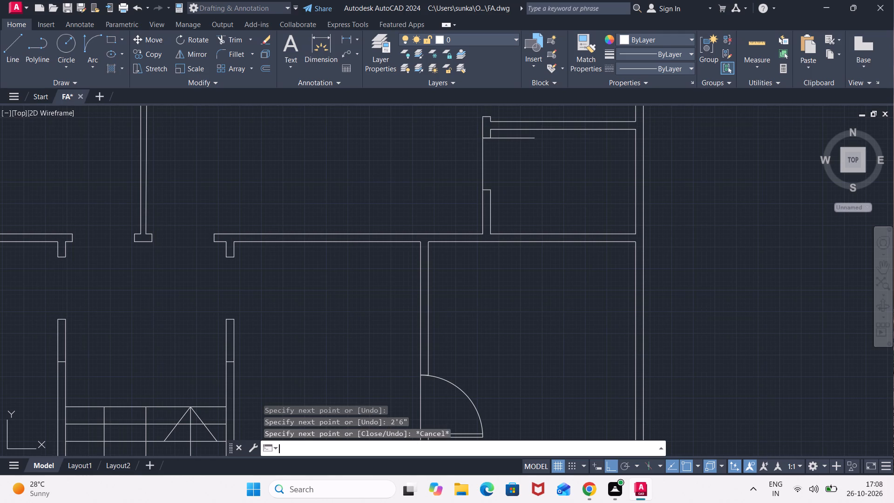
Offset the small room's 2'6" door leaf line 2" to the south to give the leaf its thickness.
key("o")
key("Return")
key("Return")
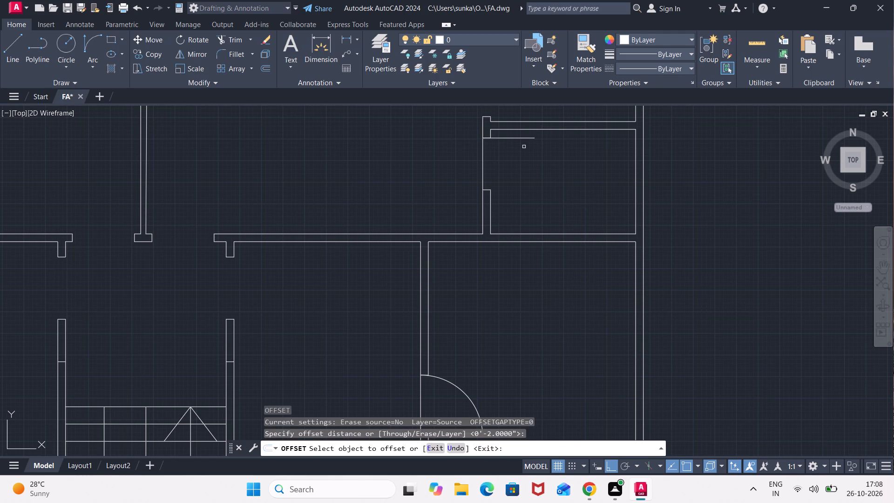
left_click(513, 137)
left_click(512, 177)
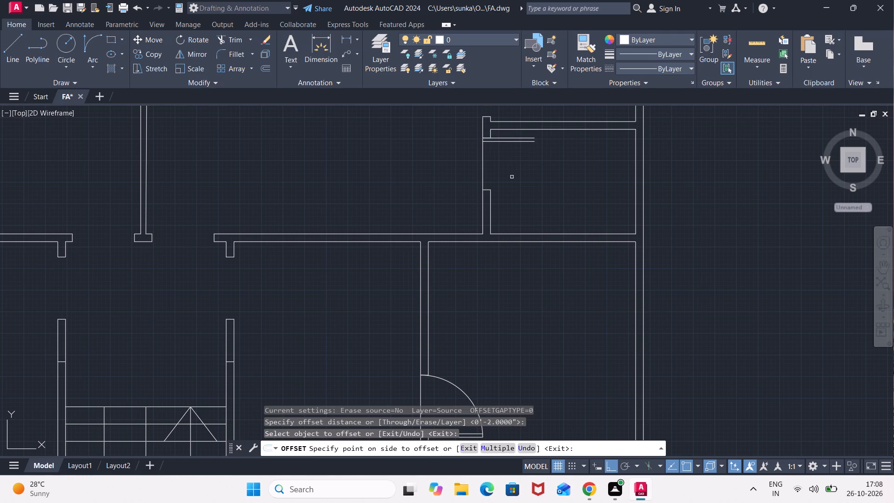
Draw the small room's door swing with a Start, End, Direction arc from the leaf's free end to the southern jamb's west corner.
left_click(90, 67)
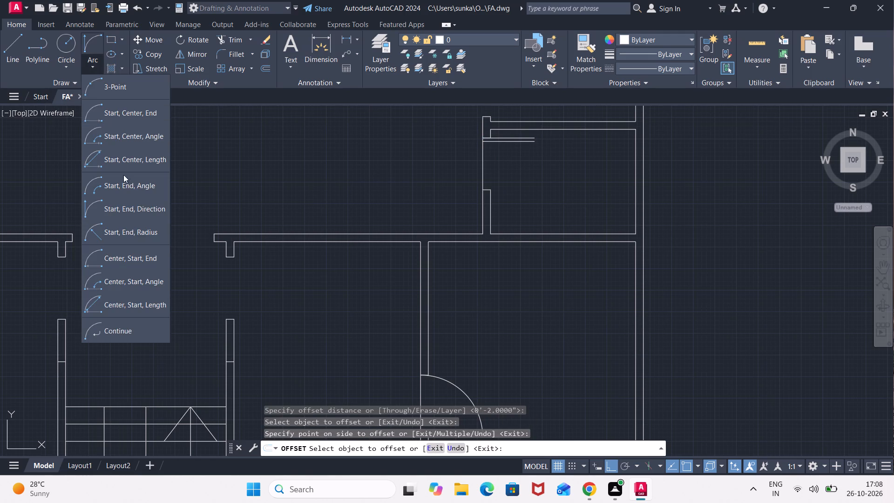
left_click(139, 208)
scroll(549, 148, "up", 2)
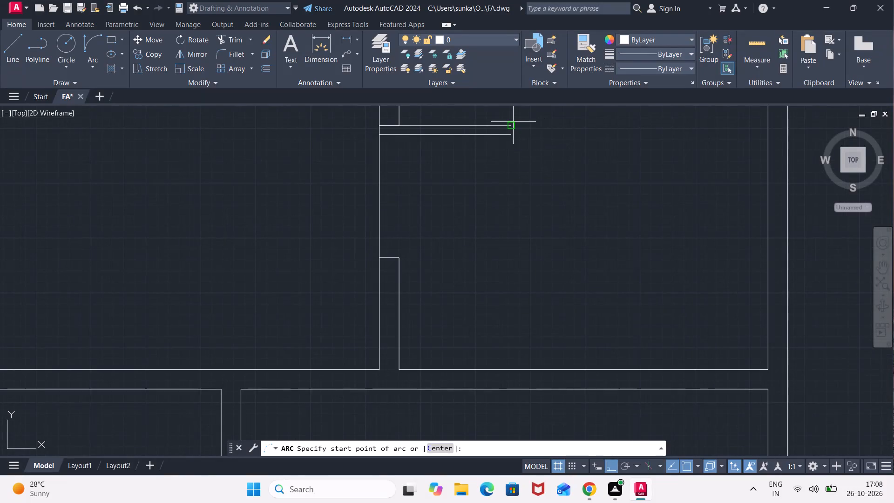
left_click(512, 124)
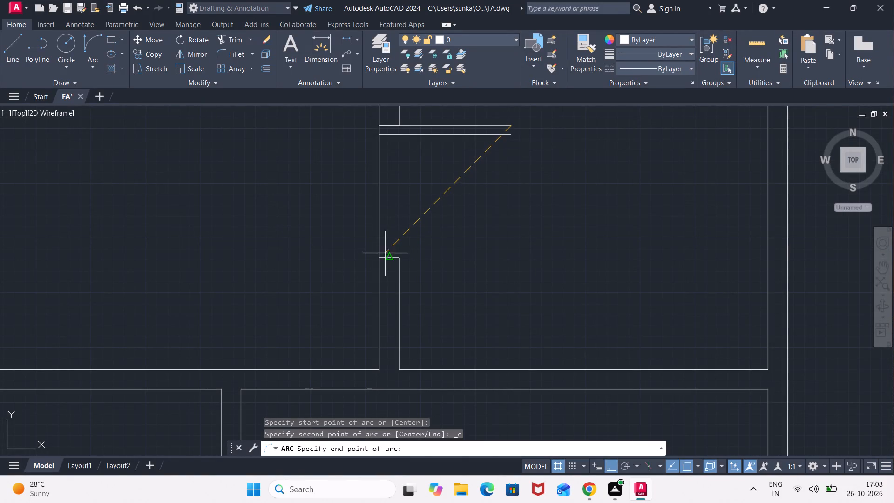
left_click(379, 256)
left_click(522, 228)
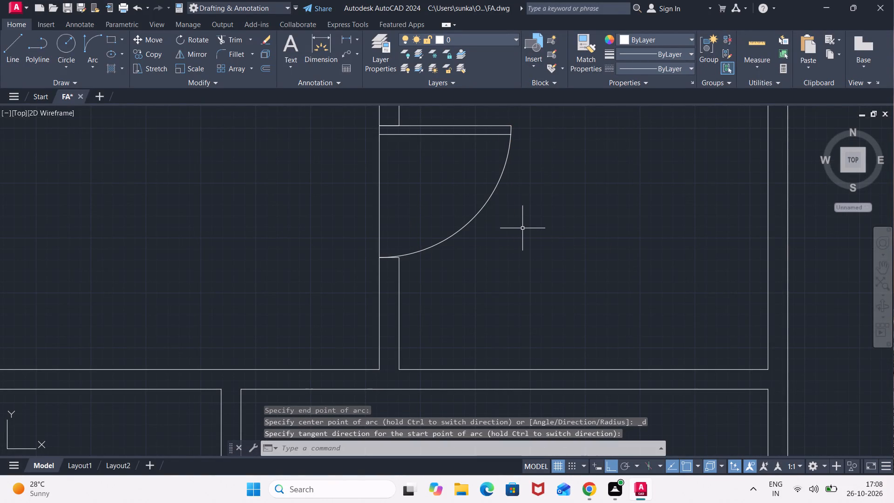
Draw a line across the west opening of the adjoining room to the north, continuing with a 2'6" leaf line eastward from the southern jamb.
scroll(522, 228, "down", 2)
middle_click_drag(492, 153, 495, 191)
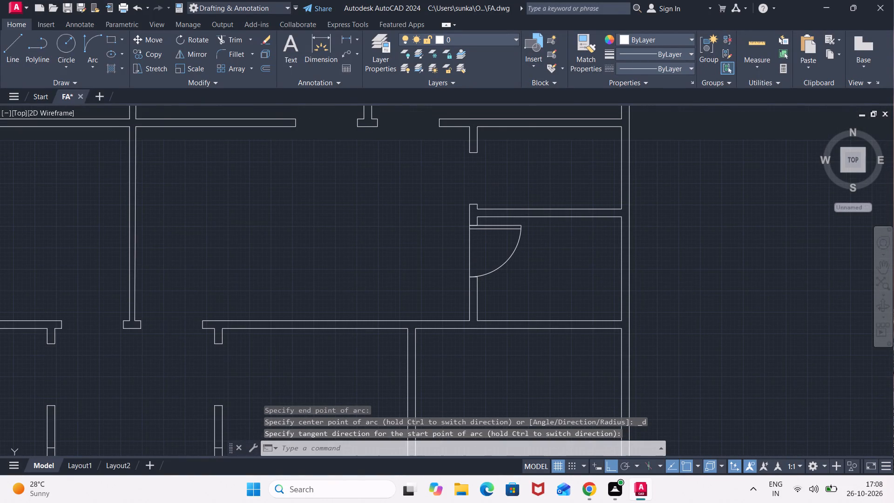
key("l")
key("Return")
scroll(476, 169, "up", 1)
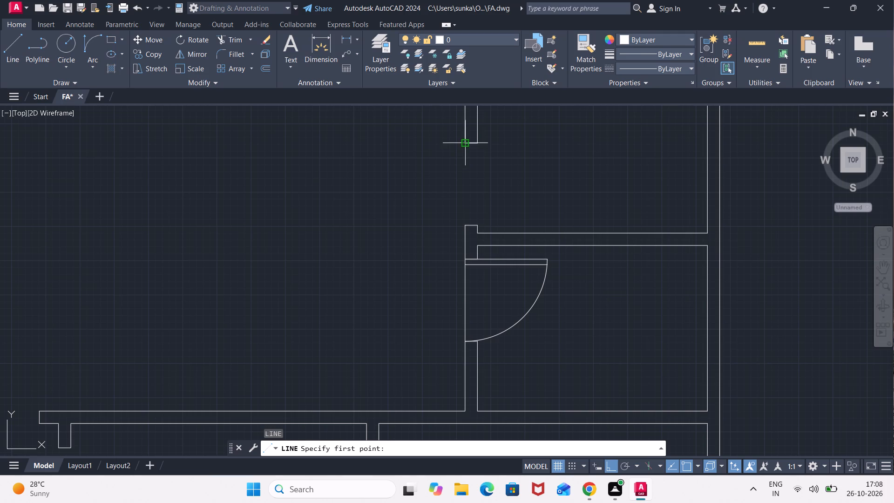
left_click(462, 143)
left_click(465, 222)
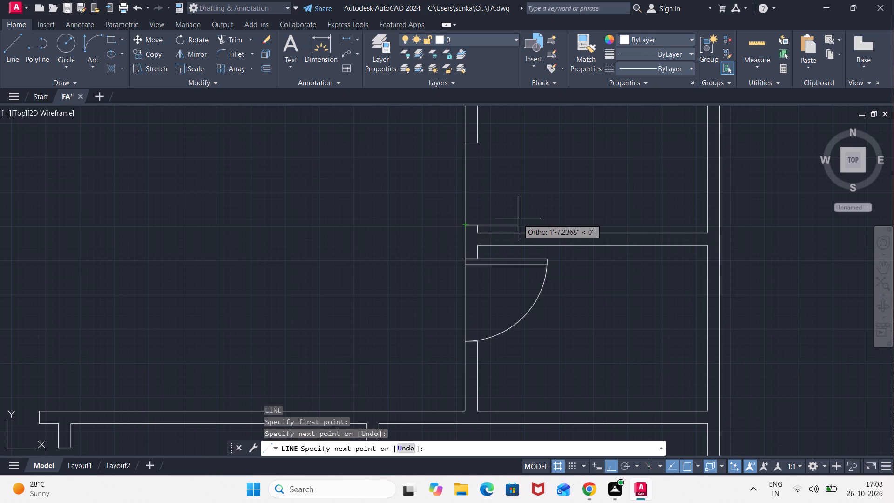
type("2'6\"")
key("Return")
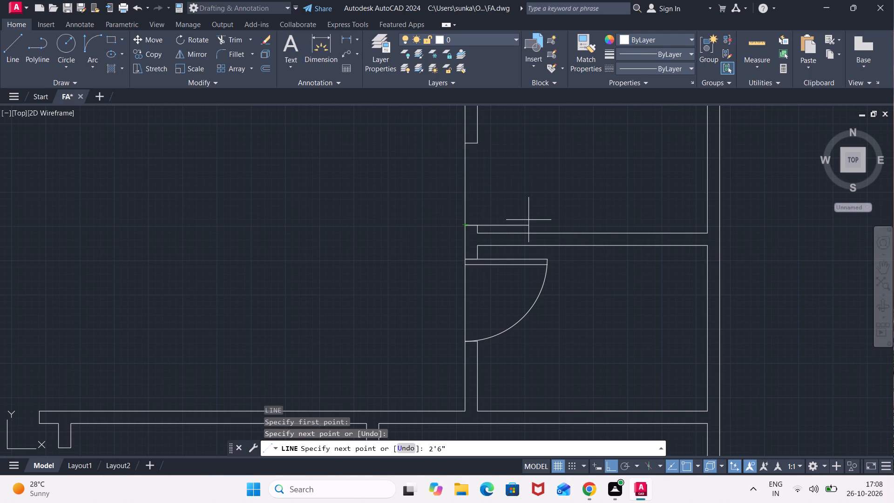
key("Escape")
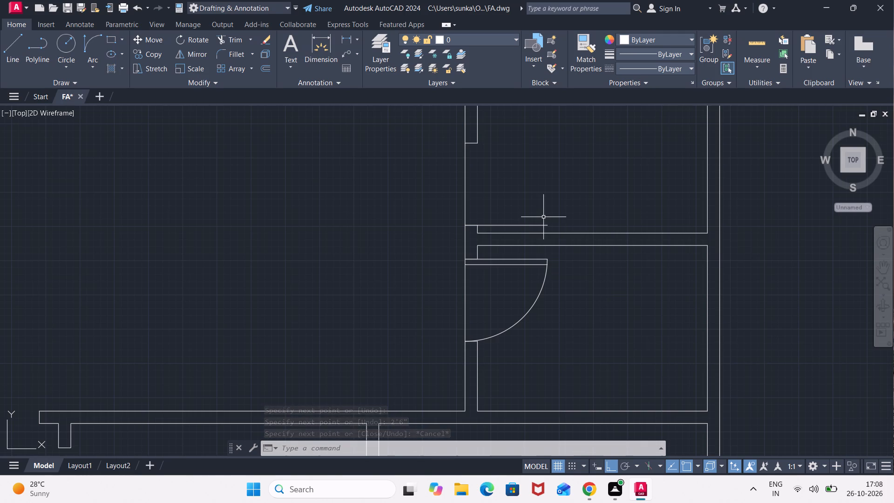
Offset the adjoining room's 2'6" door leaf line 2" to the north to give the leaf its thickness.
key("o")
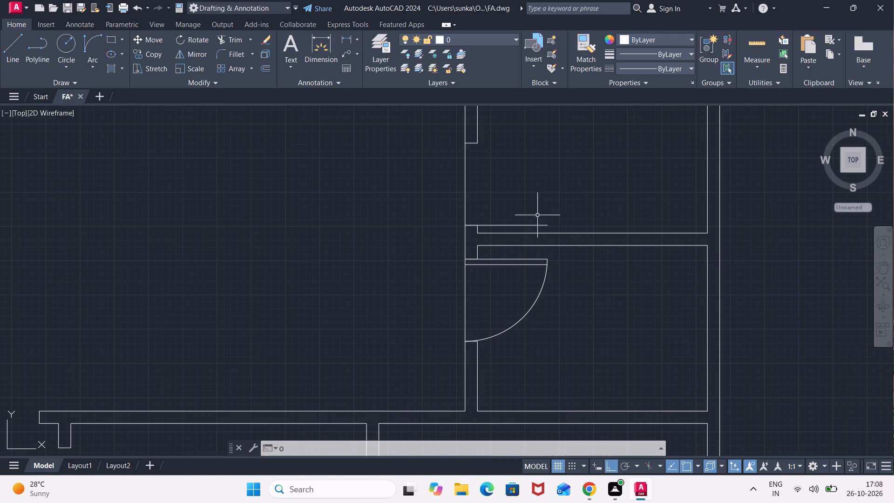
key("Return")
key("Return")
left_click(539, 224)
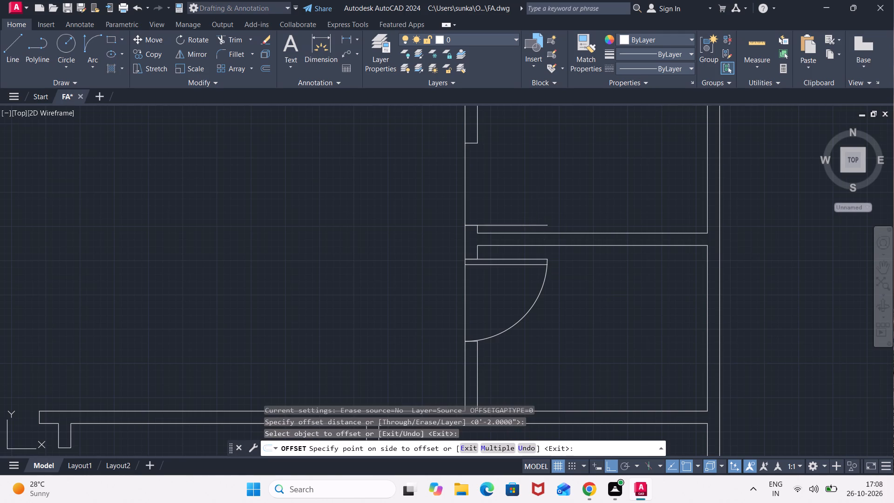
left_click(533, 201)
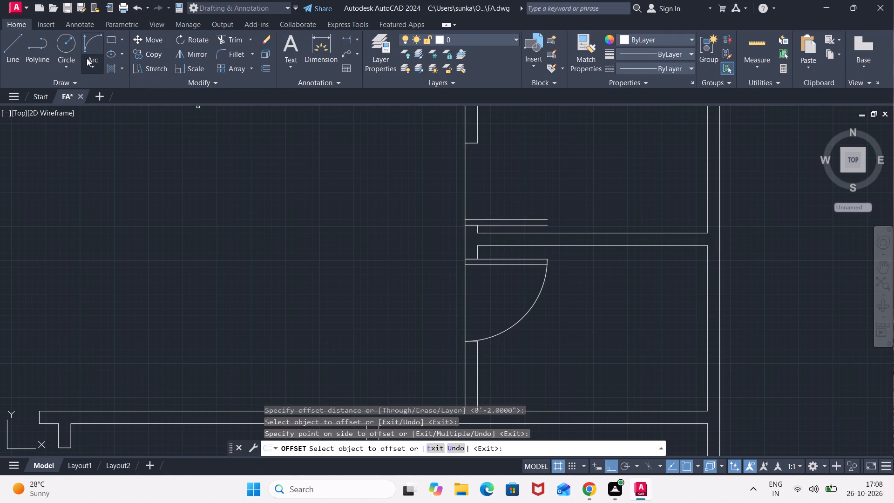
Draw this room's door swing with a Start, End, Direction arc from the leaf's free end to the northern jamb's west corner.
left_click(87, 58)
left_click(147, 209)
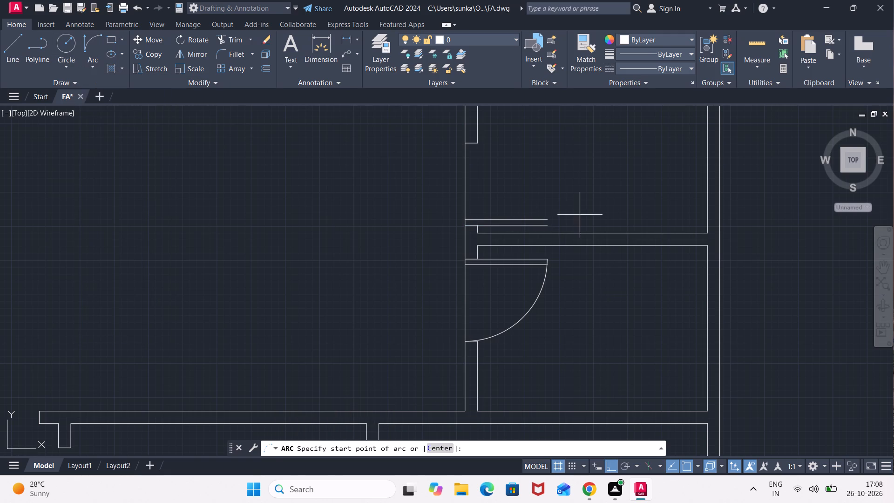
left_click(548, 226)
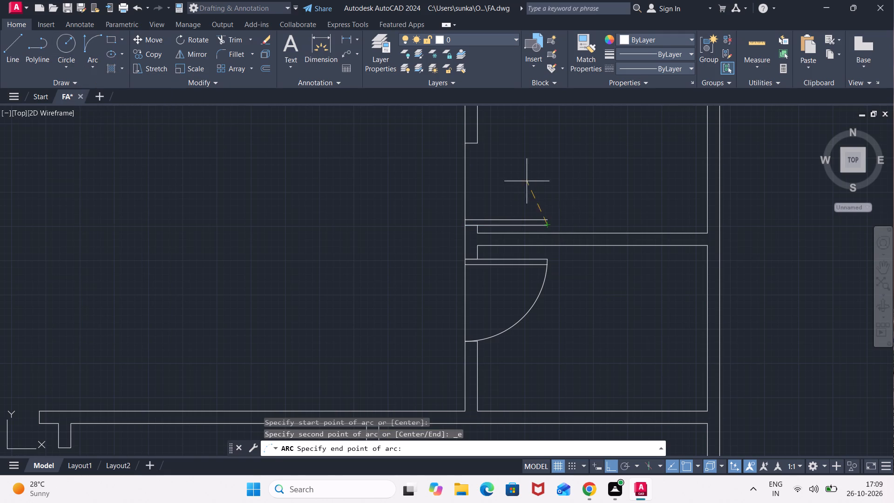
left_click(467, 146)
left_click(537, 149)
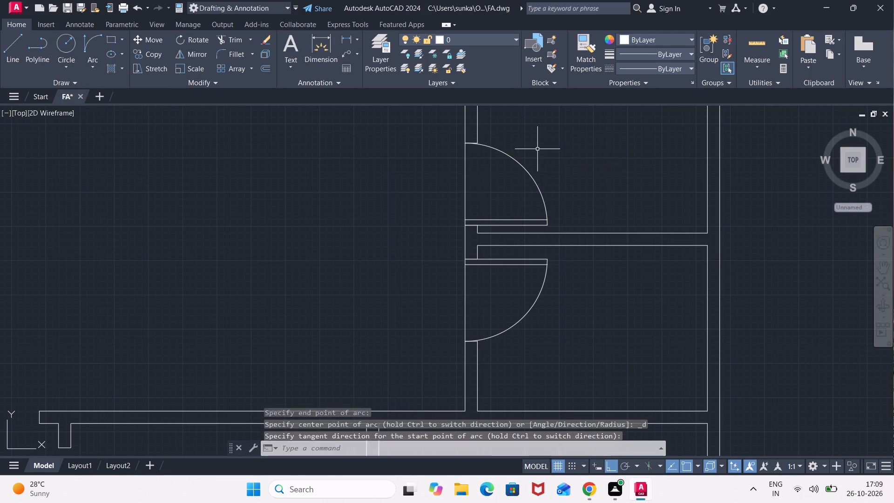
Draw a line across the south opening of the northeast corner room, continuing with a 3' leaf line northward from the western jamb.
scroll(532, 162, "down", 3)
middle_click_drag(533, 165, 542, 210)
scroll(476, 195, "up", 1)
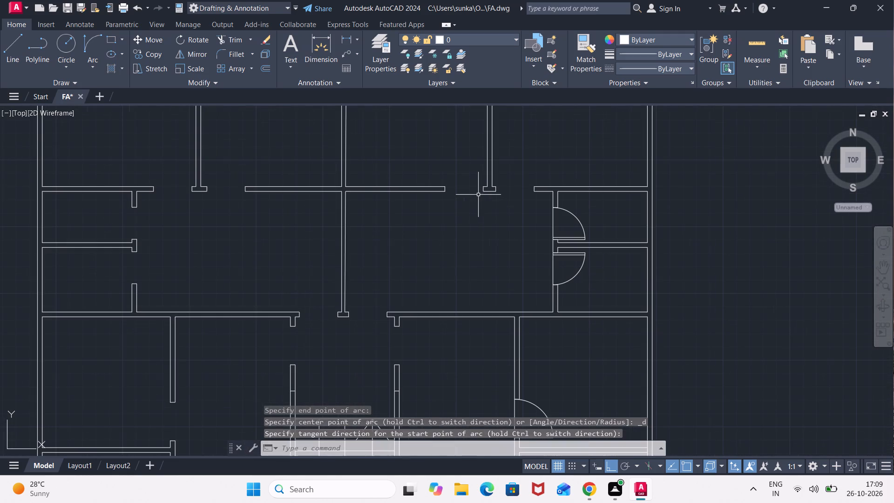
key("l")
key("Return")
scroll(518, 186, "up", 2)
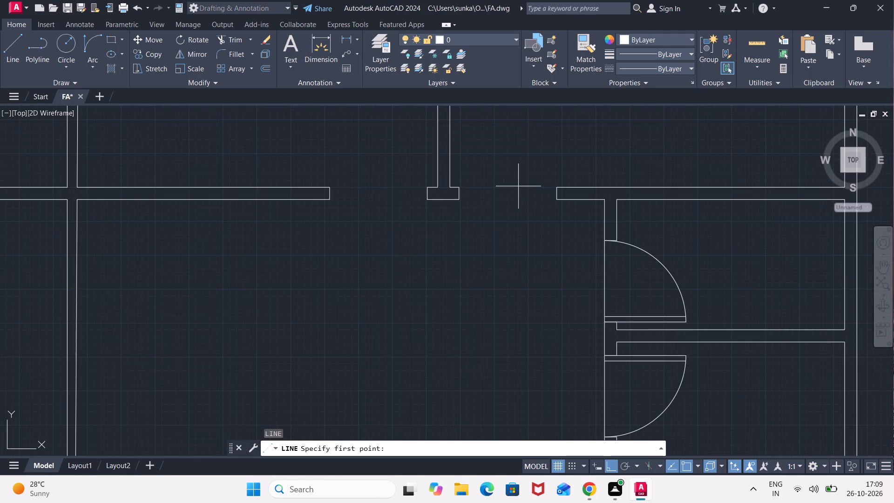
scroll(555, 200, "up", 1)
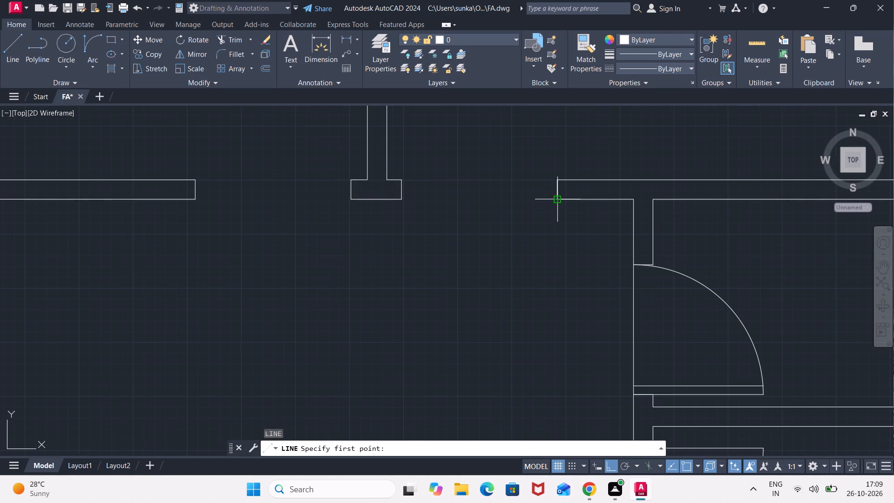
left_click(555, 199)
left_click(406, 200)
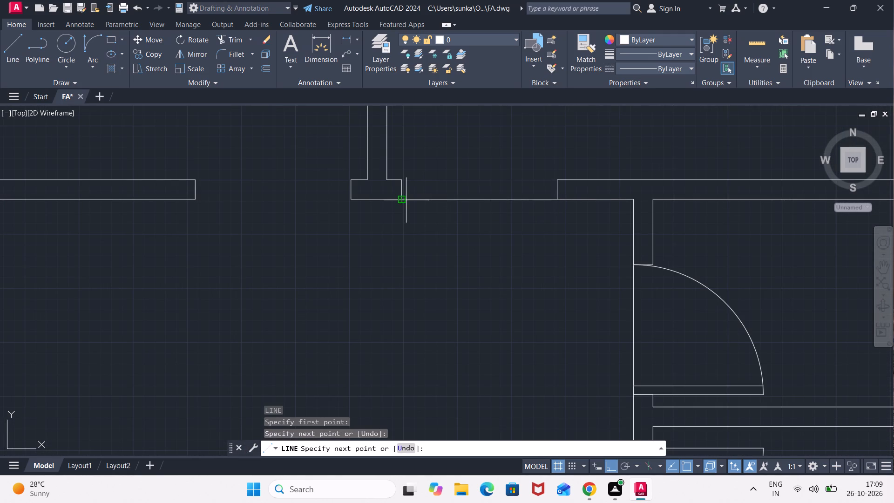
middle_click_drag(406, 148, 411, 214)
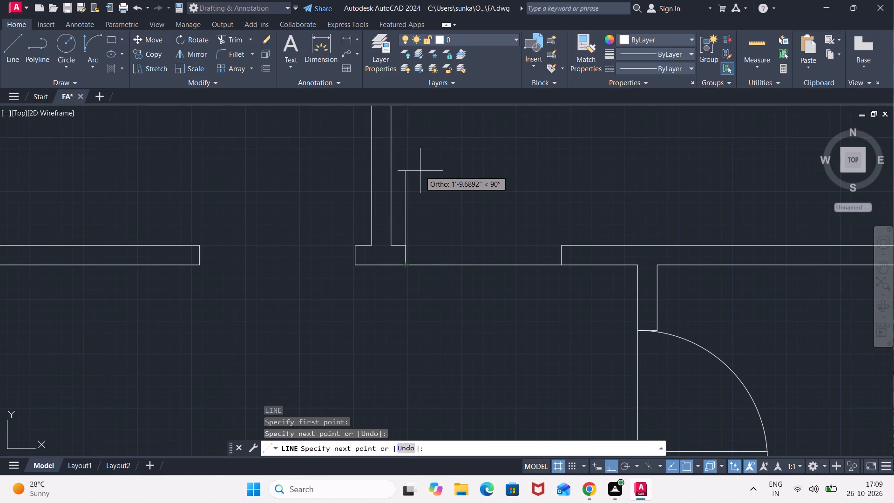
type("3'")
key("Return")
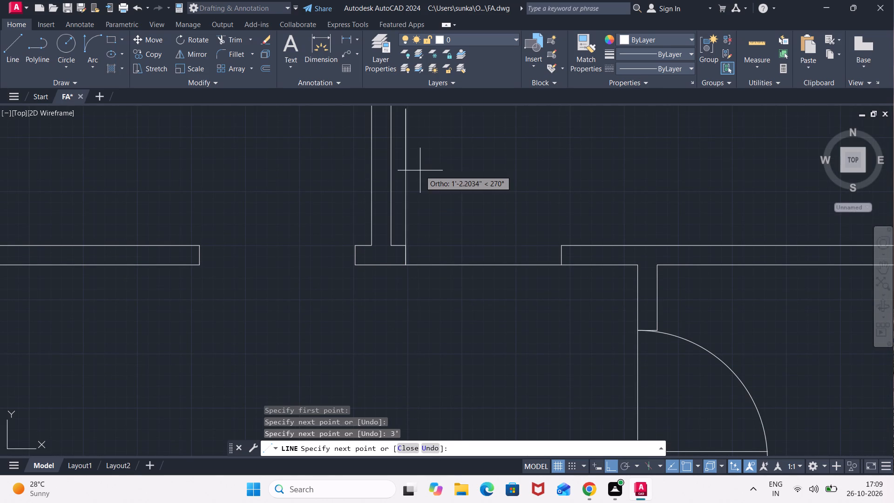
scroll(426, 170, "down", 2)
key("Escape")
scroll(429, 171, "up", 2)
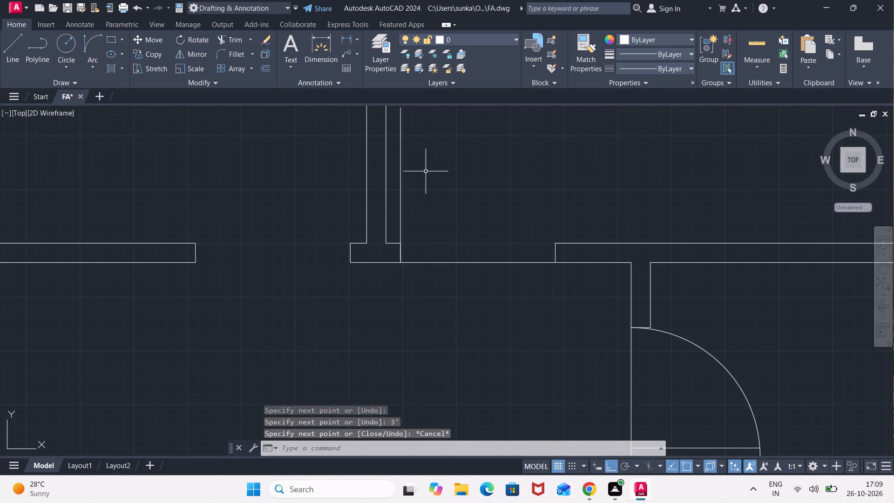
Offset the northeast room's 3' door leaf line 2" to the east to give the leaf its thickness.
key("o")
key("Return")
key("Return")
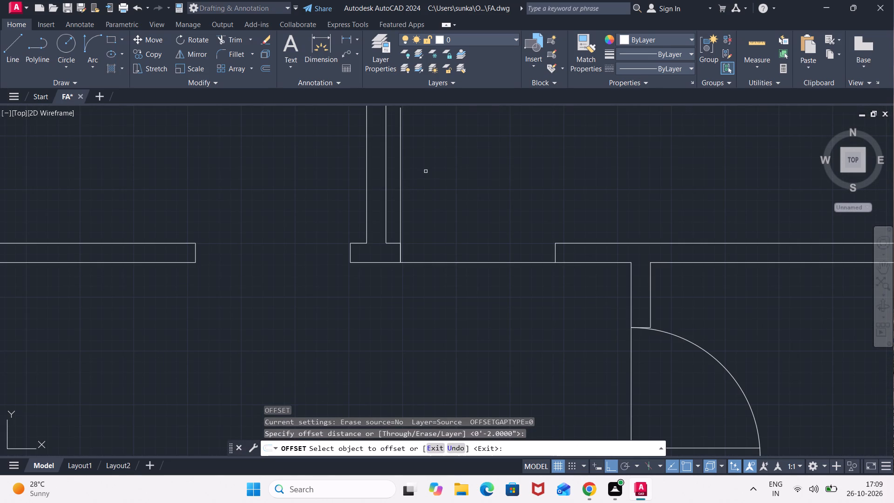
left_click(401, 177)
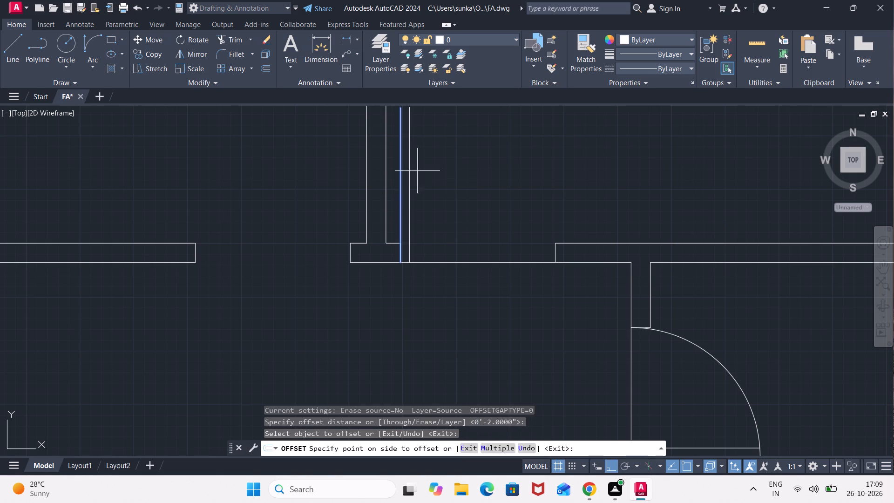
left_click(461, 165)
Draw the northeast room's door swing with a Start, End, Direction arc from the leaf's free end to the eastern jamb's south corner.
left_click(96, 64)
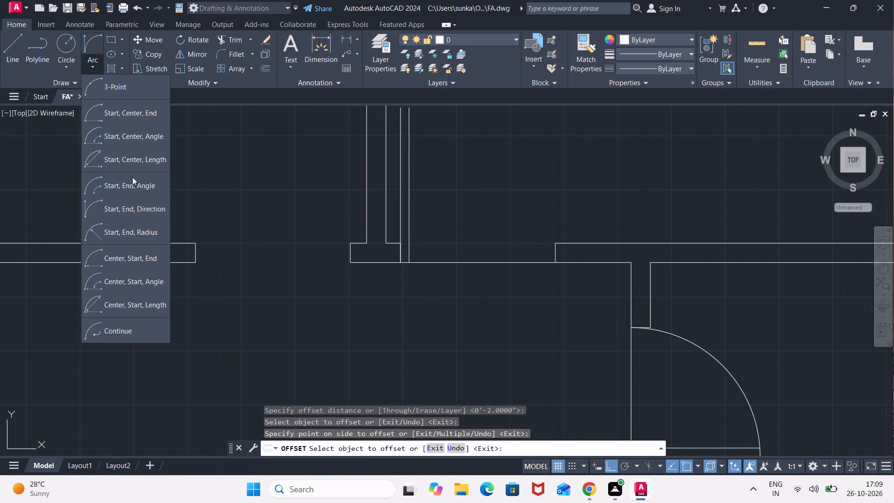
left_click(146, 214)
scroll(483, 231, "down", 2)
middle_click_drag(479, 221, 481, 282)
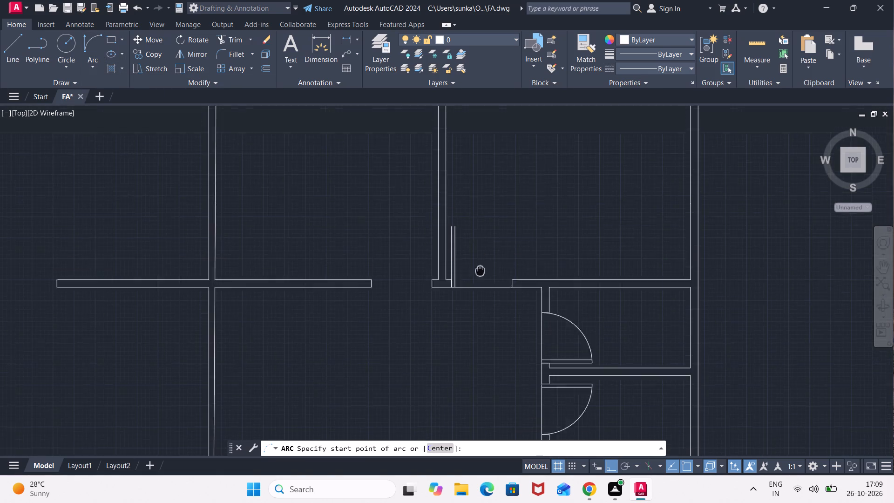
middle_click_drag(481, 282, 481, 302)
scroll(463, 282, "up", 2)
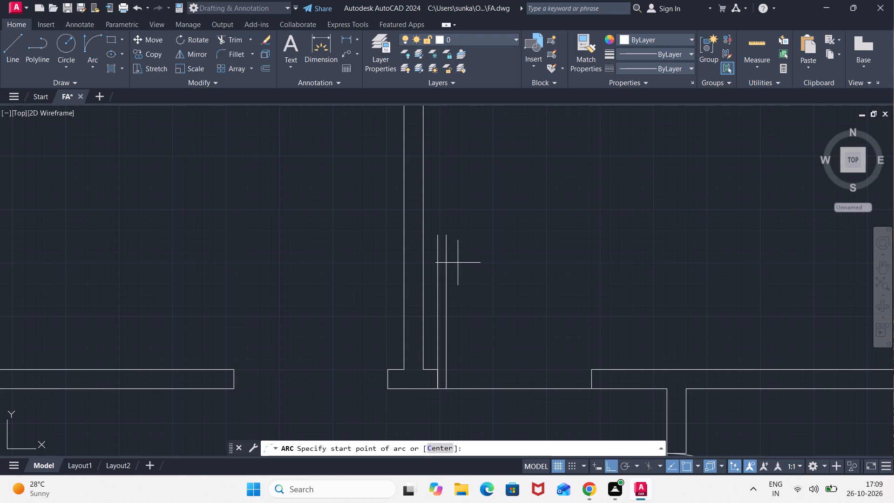
left_click(433, 235)
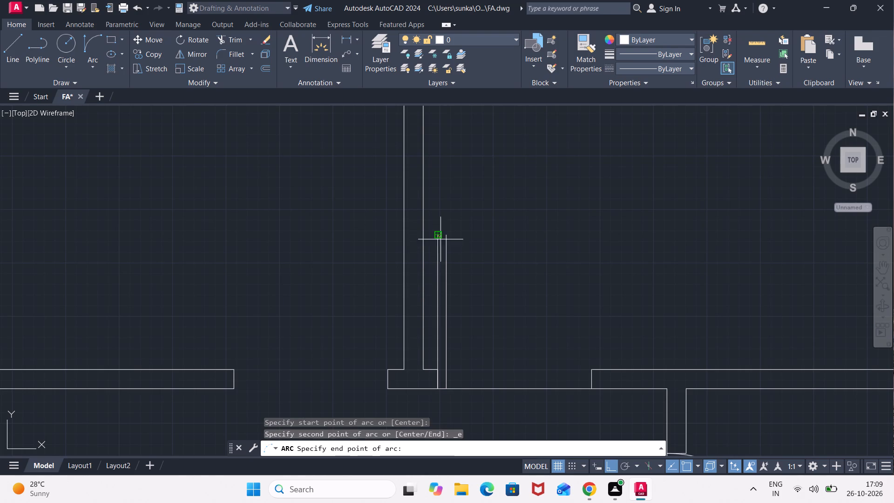
left_click(595, 389)
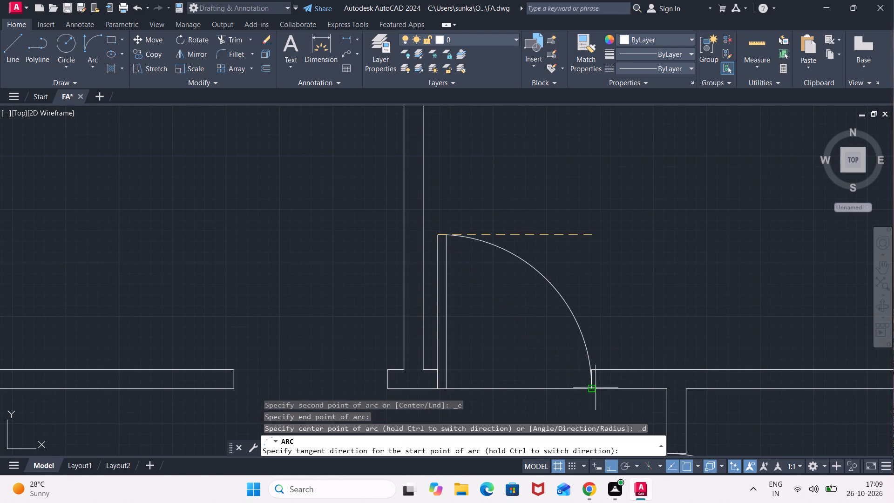
left_click(609, 260)
Draw a line across the south opening of the next north-row room to the west, continuing with a 3' leaf line northward from the eastern jamb.
scroll(528, 297, "down", 1)
middle_click_drag(506, 305, 625, 280)
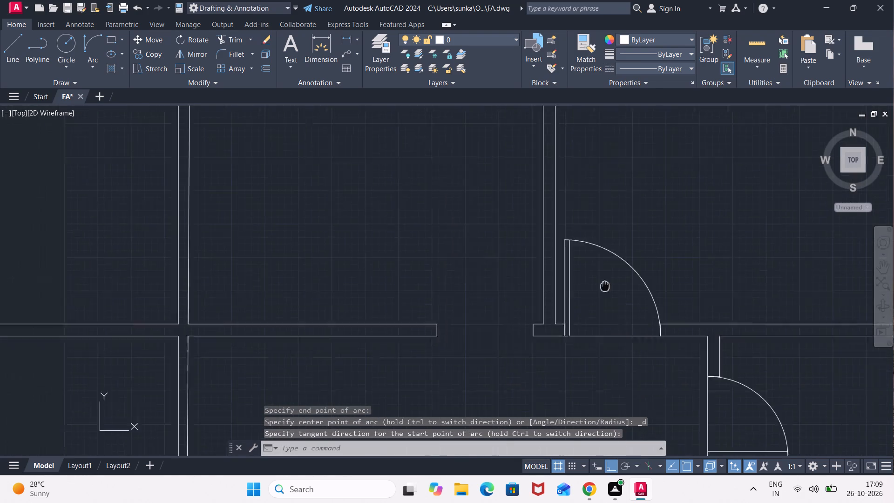
middle_click_drag(625, 280, 654, 272)
key("l")
key("Return")
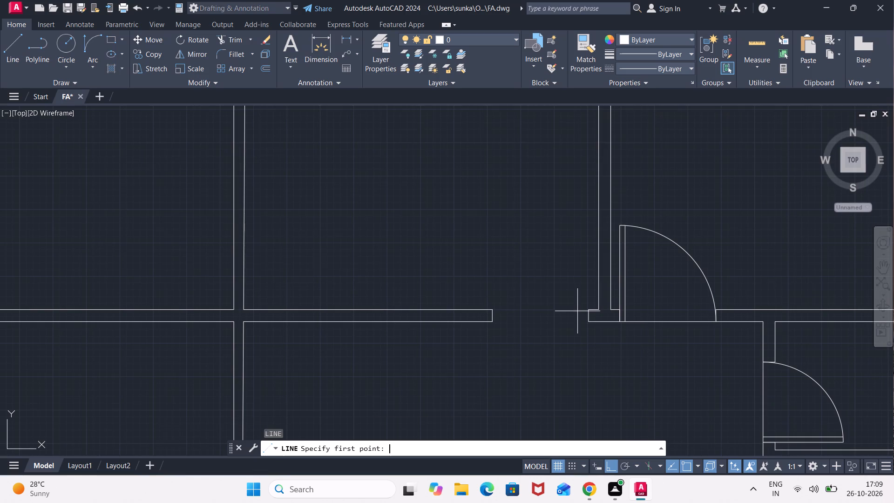
left_click(494, 321)
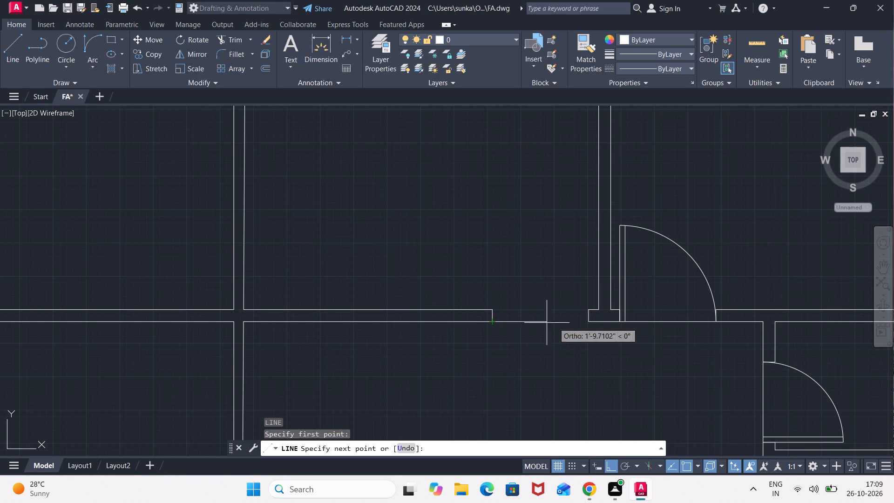
left_click(589, 321)
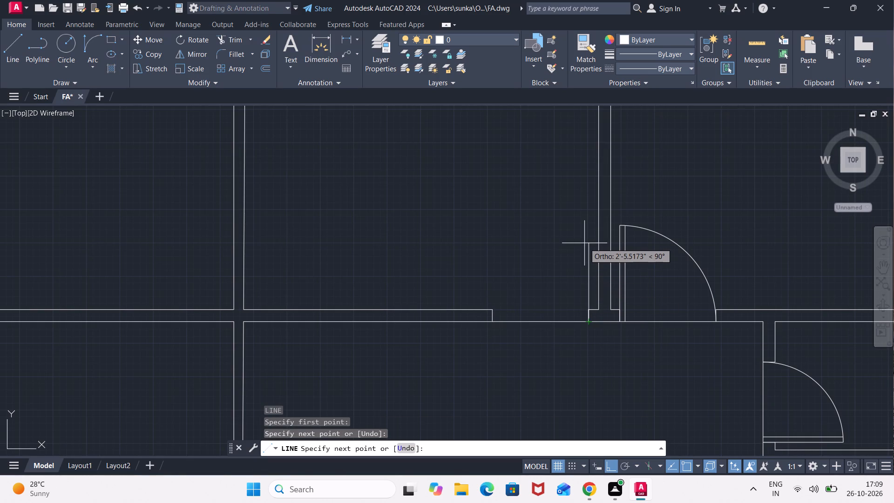
type("3'")
key("Return")
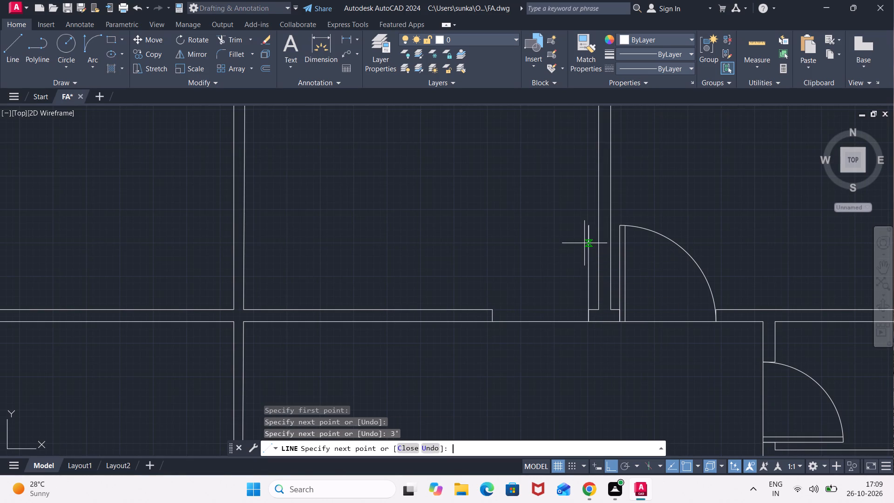
key("Escape")
Offset this room's 3' door leaf line 2" to the west to give the leaf its thickness.
key("o")
key("Return")
key("Return")
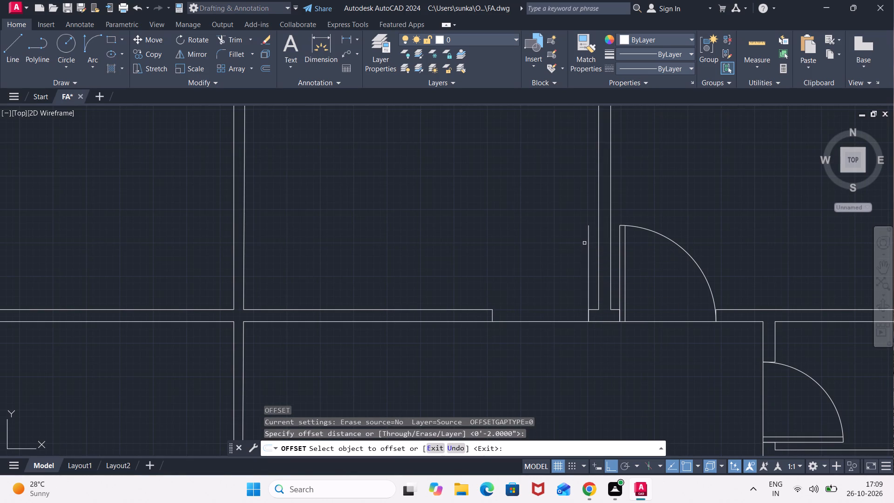
left_click(589, 252)
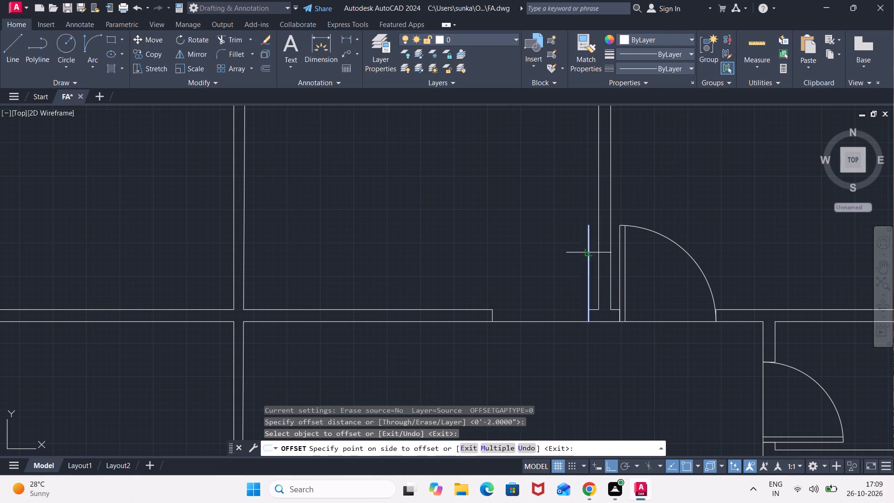
left_click(551, 255)
Draw this room's door swing with a Start, End, Direction arc from the leaf's free end to the western jamb's south corner.
left_click(94, 64)
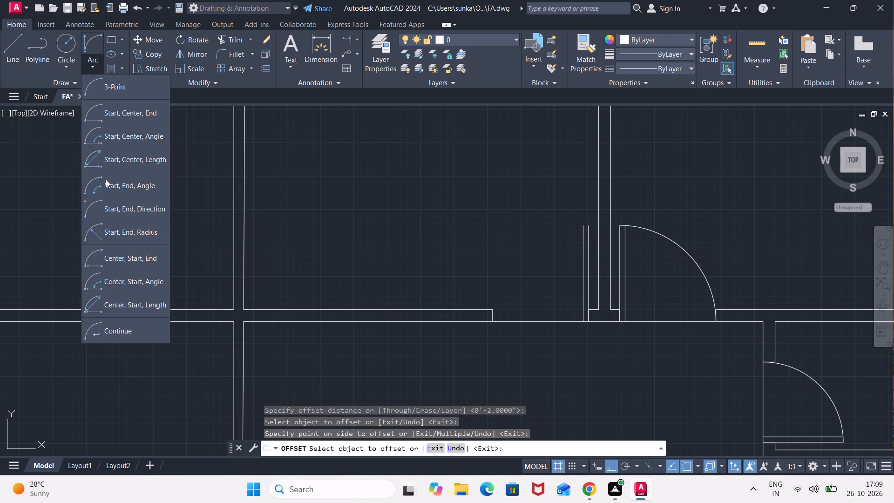
left_click(121, 208)
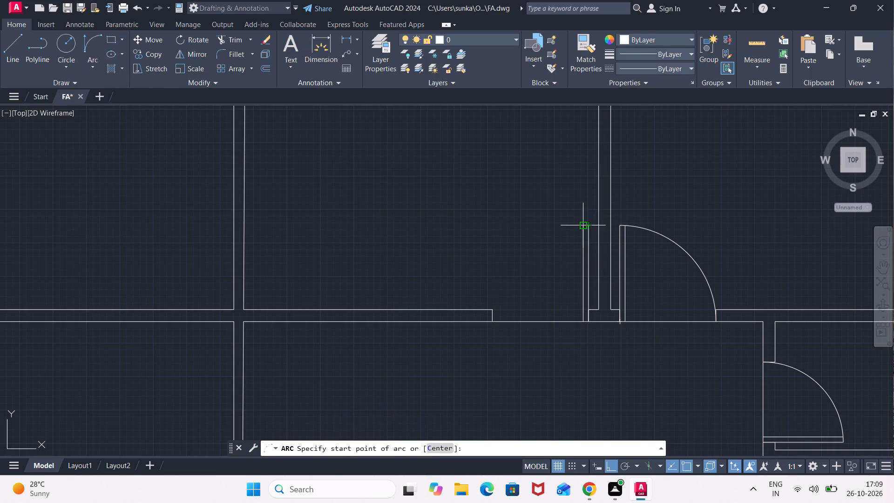
left_click(590, 228)
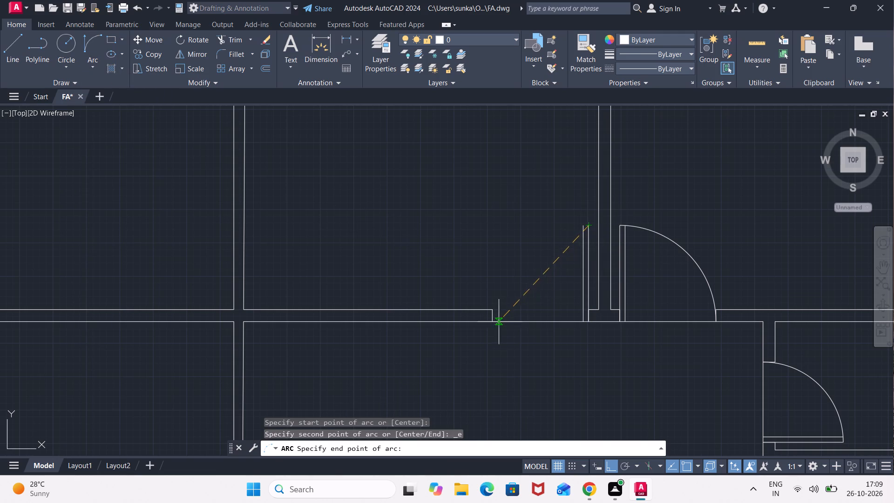
left_click(494, 322)
left_click(465, 232)
Draw a line across the south opening of the north row's second room from the west, continuing with a 3' leaf line northward from the western jamb.
scroll(404, 259, "down", 2)
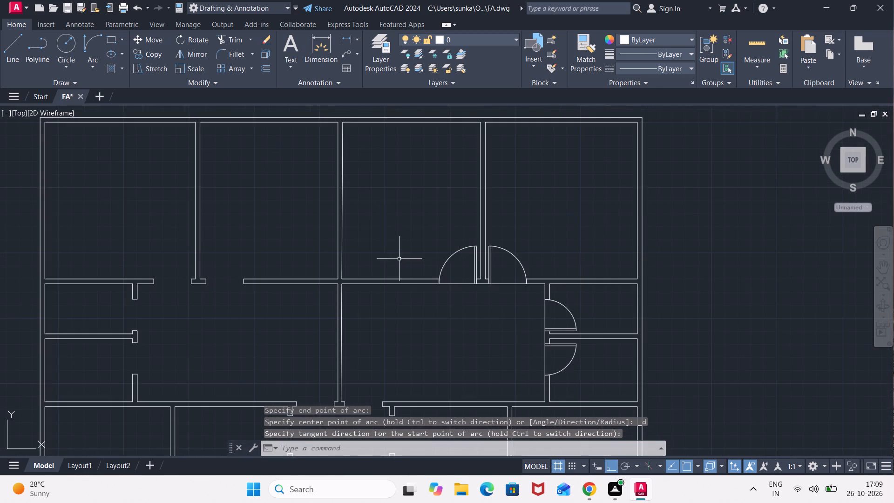
middle_click_drag(397, 259, 659, 250)
middle_click_drag(487, 278, 569, 275)
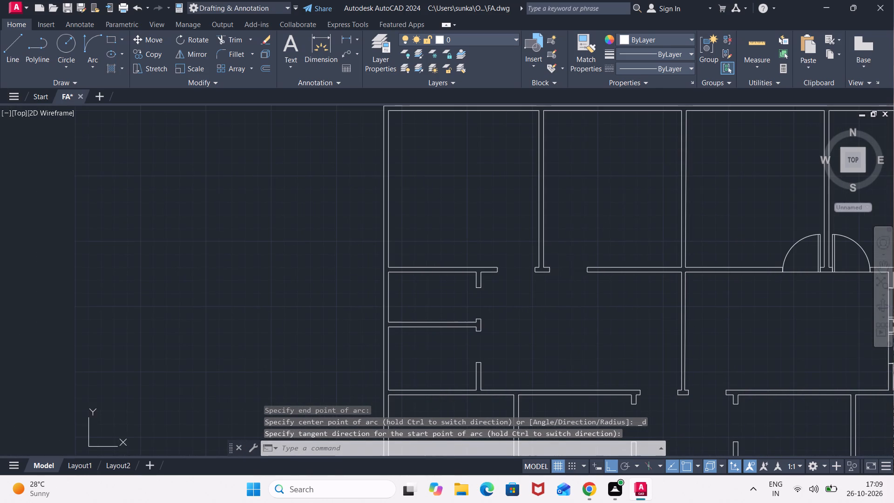
key("l")
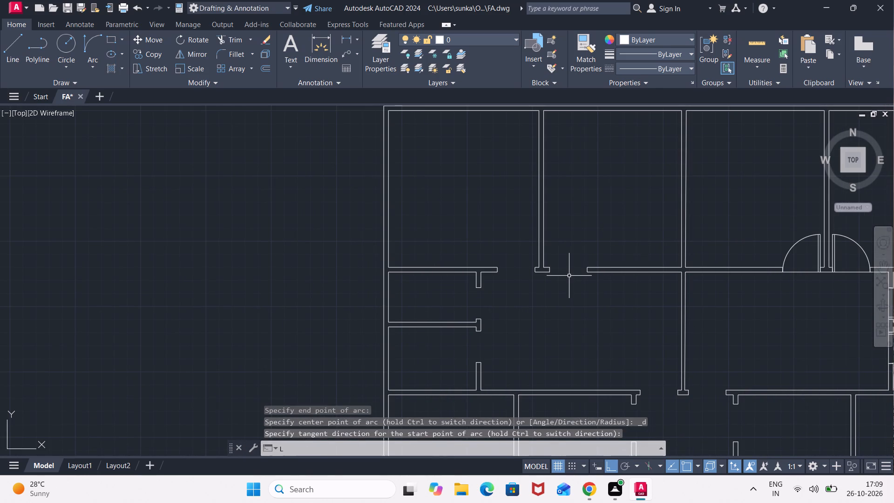
key("Return")
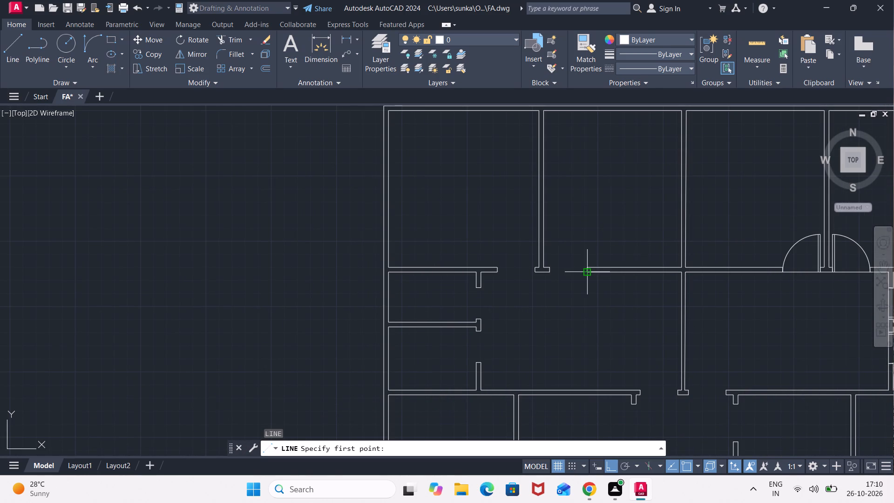
left_click(585, 275)
scroll(553, 276, "up", 2)
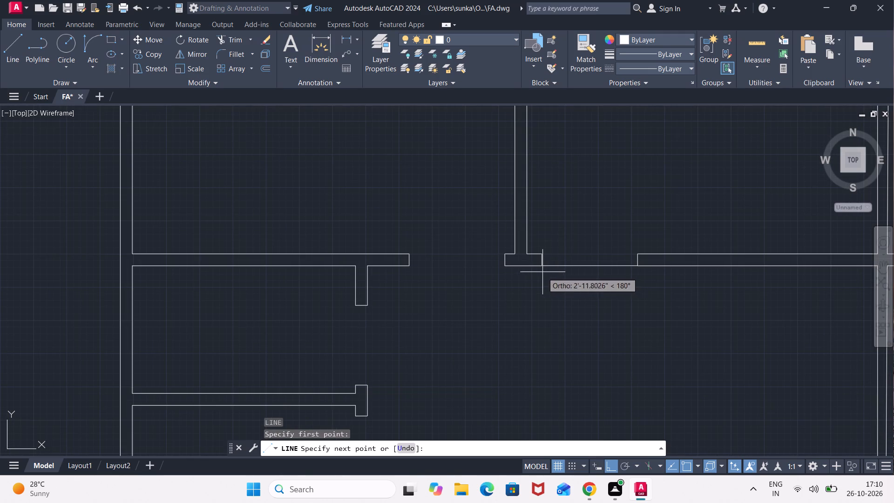
left_click(540, 267)
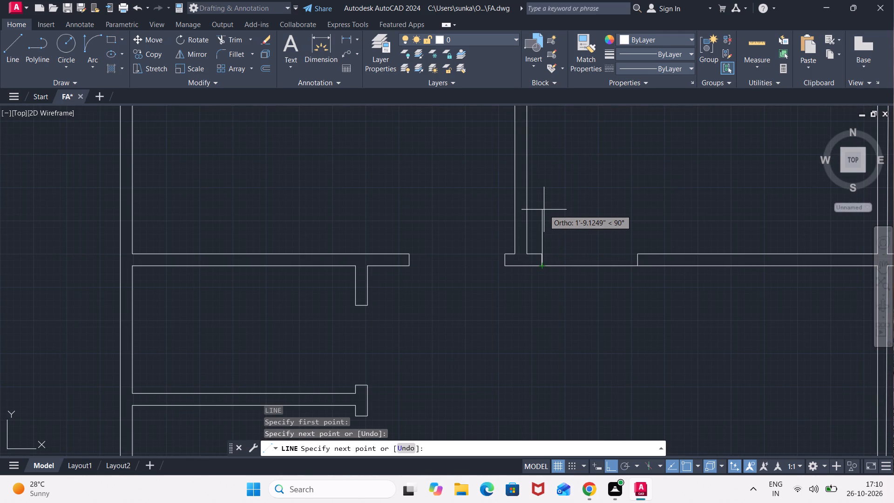
type("3'")
key("Return")
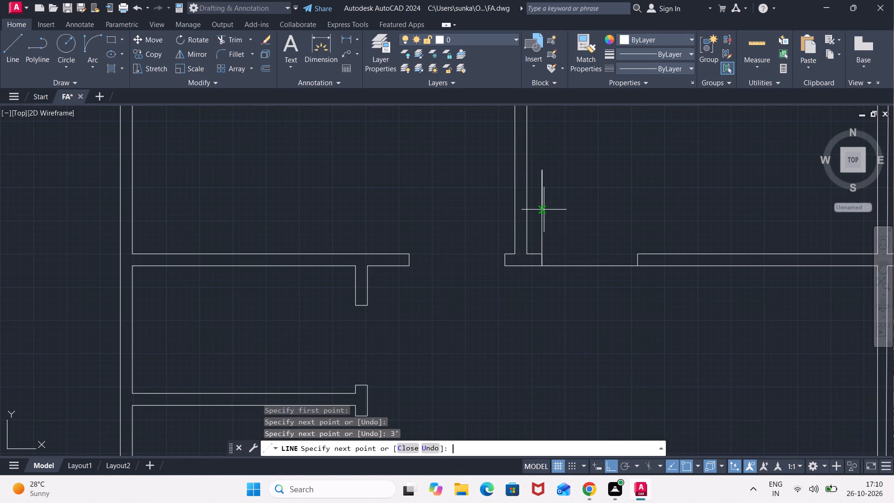
key("Escape")
Offset this room's 3' door leaf line 2" to the east to give the leaf its thickness.
key("o")
key("Return")
key("Return")
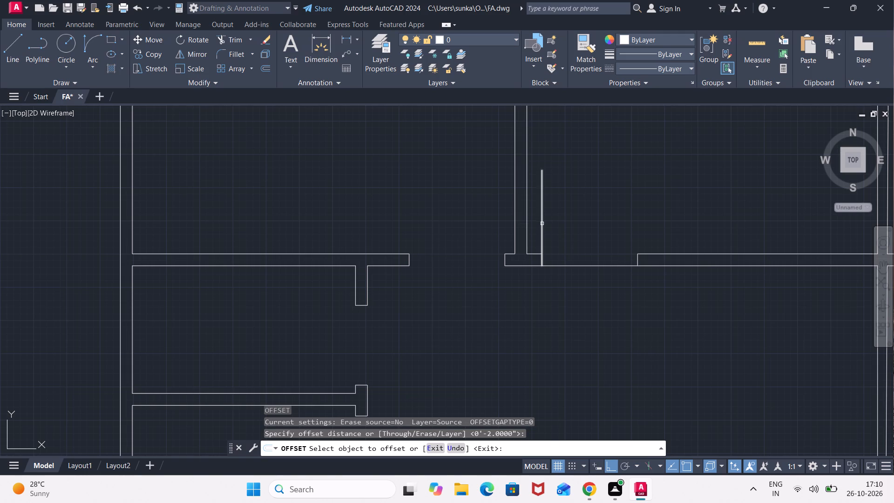
left_click(542, 224)
left_click(567, 220)
Draw this room's door swing with a Start, End, Direction arc from the leaf's free end to the eastern jamb's south corner.
left_click(89, 64)
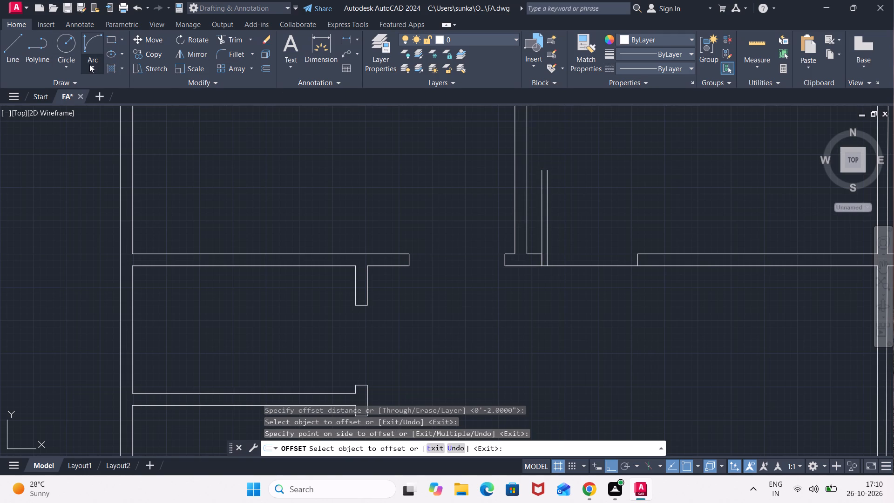
left_click(139, 203)
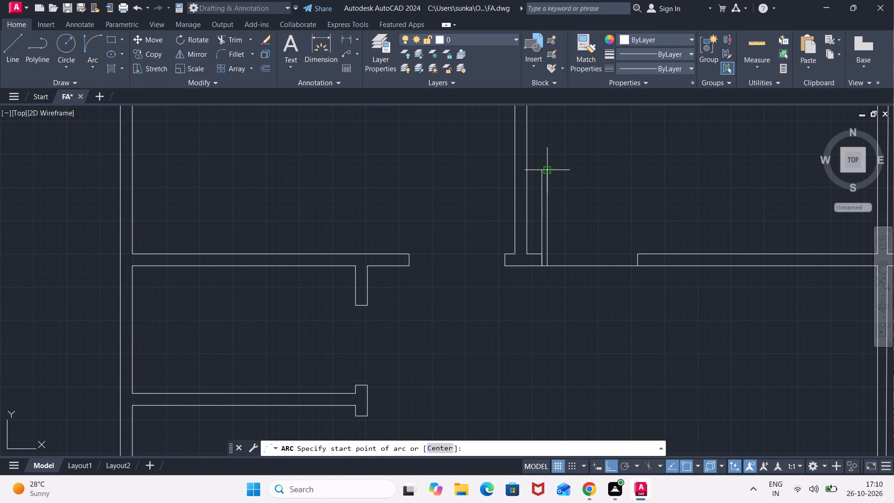
left_click(545, 168)
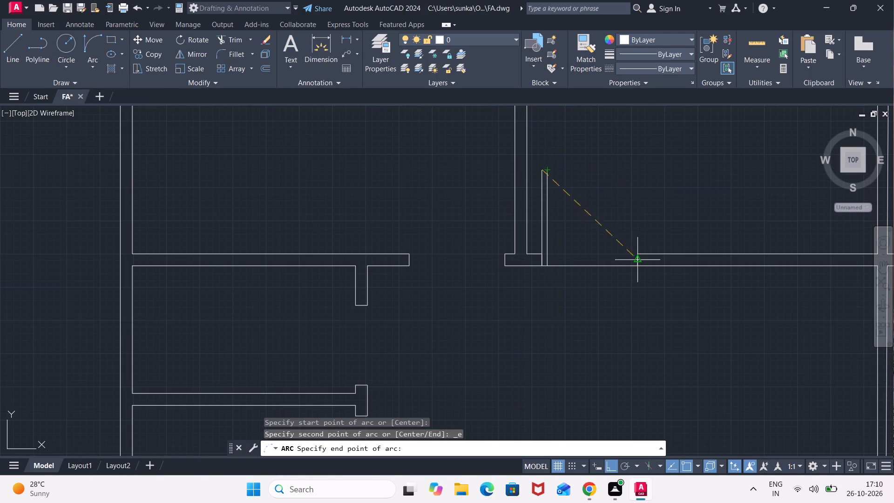
left_click(640, 268)
left_click(644, 186)
Draw a line across the northwest room's south opening, continuing with a 3' leaf line northward from the eastern jamb.
scroll(637, 248, "up", 1)
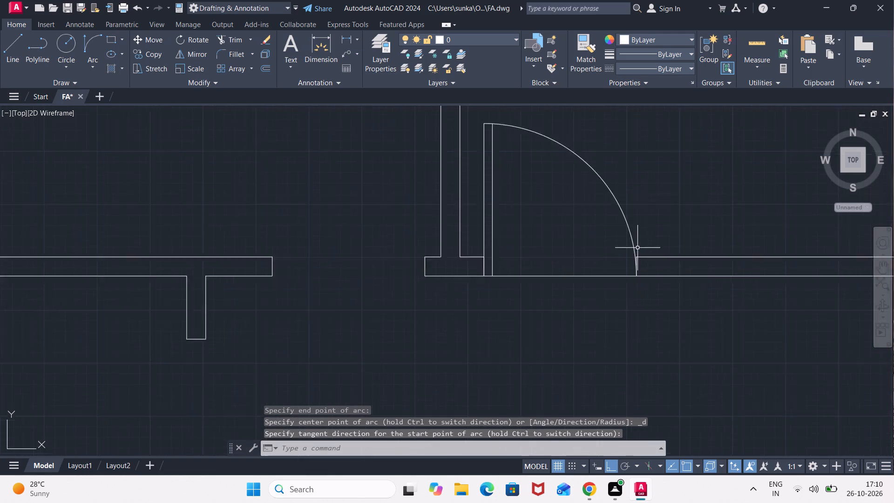
scroll(637, 248, "up", 2)
scroll(606, 259, "down", 3)
middle_click_drag(560, 253, 687, 253)
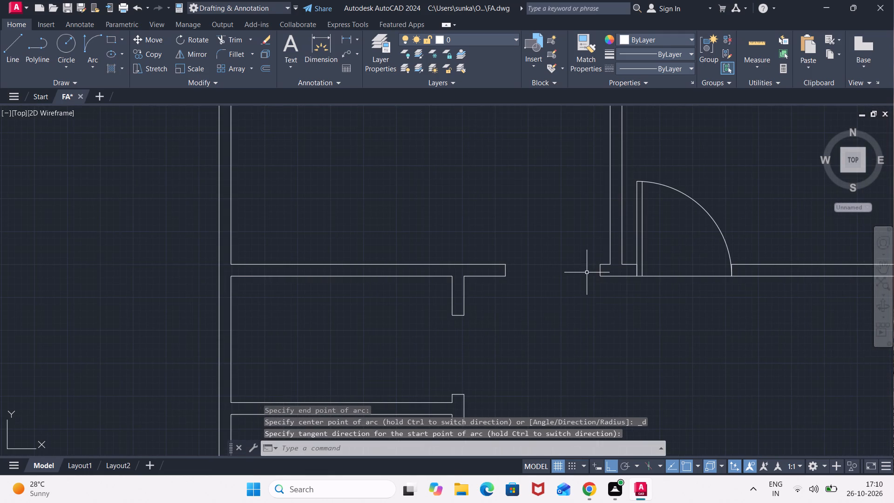
key("l")
key("Return")
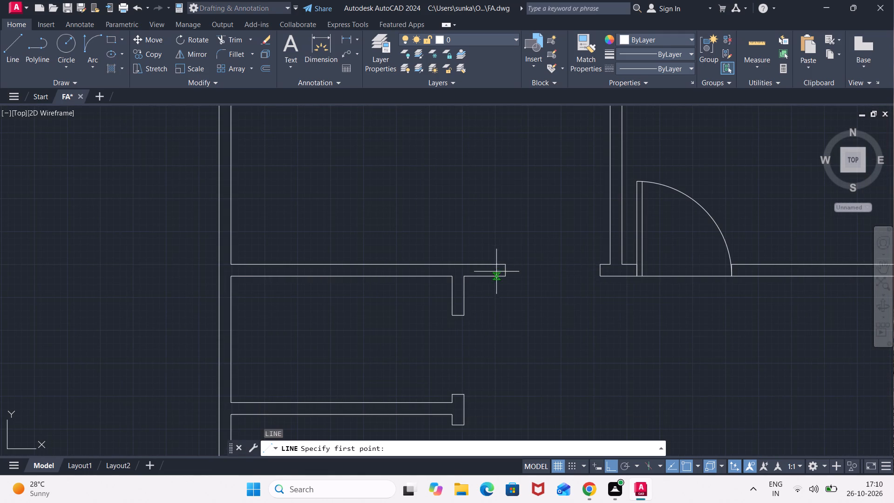
left_click(503, 274)
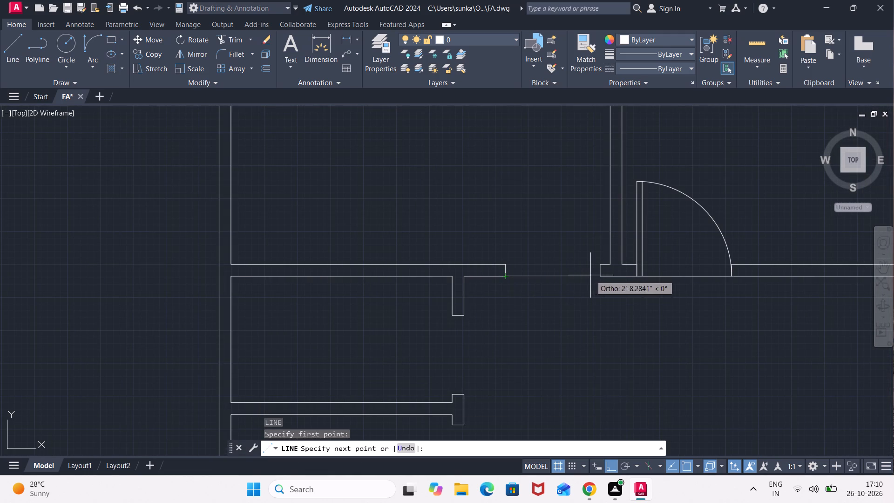
left_click(597, 276)
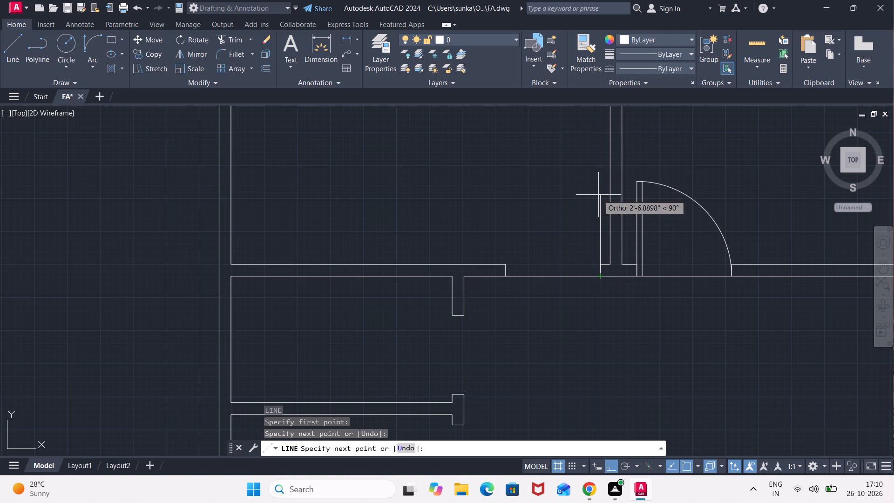
type("3'")
key("Return")
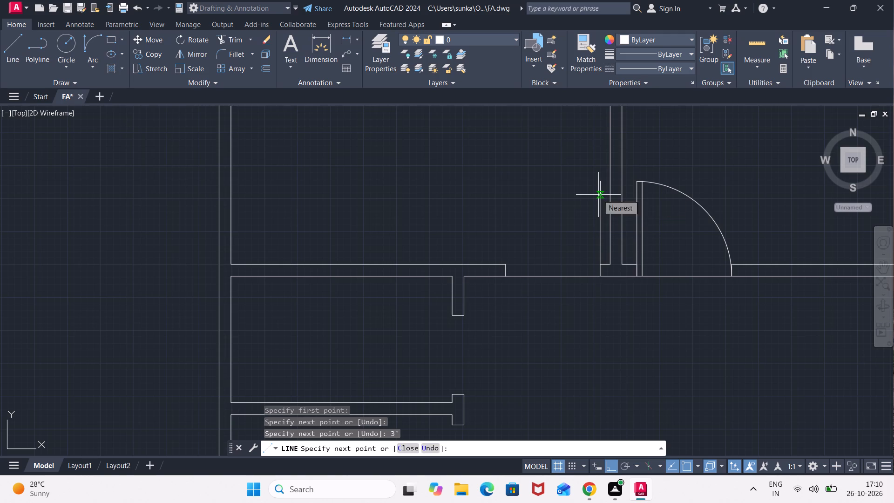
key("Escape")
Offset the northwest room's 3' door leaf line 2" to the west to give the leaf its thickness.
key("o")
key("Return")
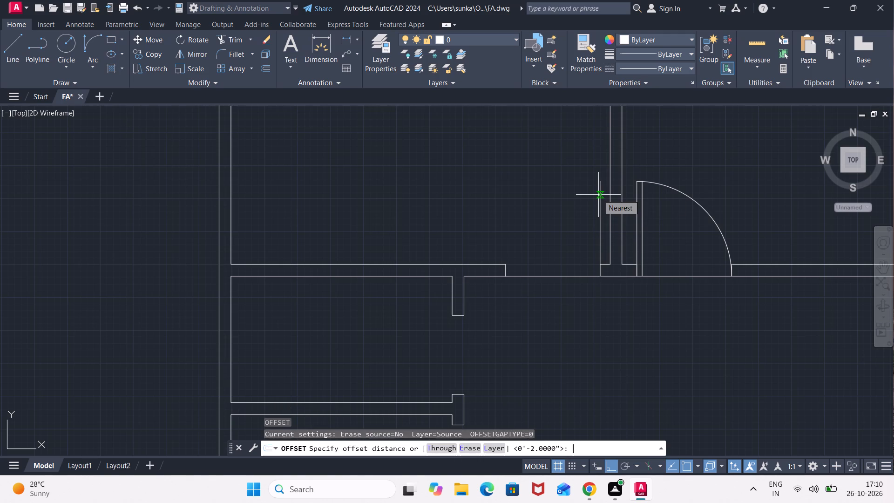
key("Return")
left_click(600, 208)
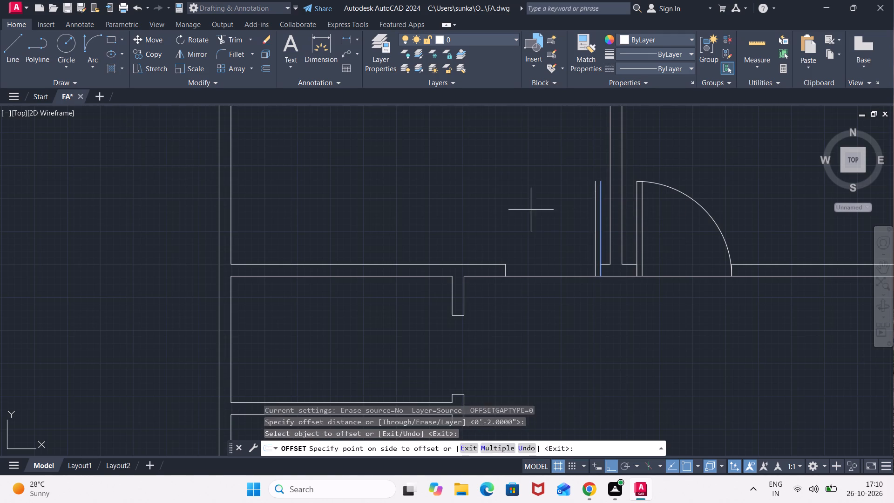
left_click(526, 210)
Draw the northwest room's door swing with a Start, End, Direction arc from the leaf's free end to the western jamb's south corner.
left_click(93, 55)
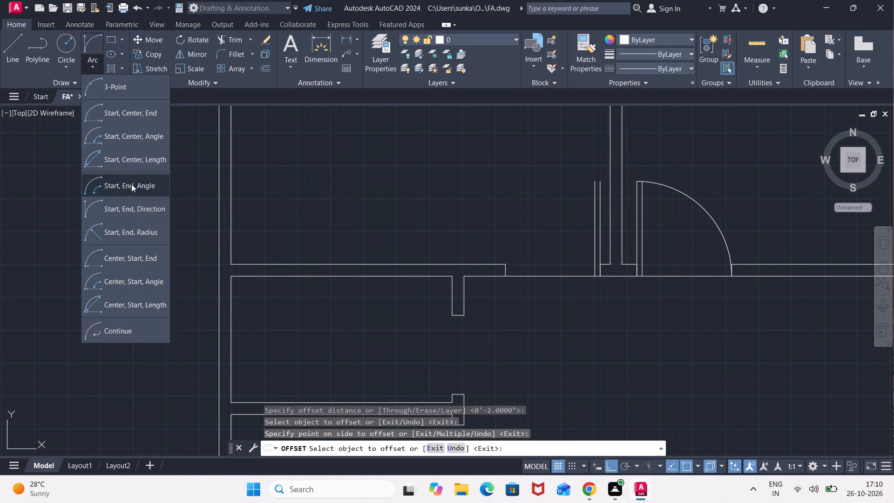
left_click(137, 215)
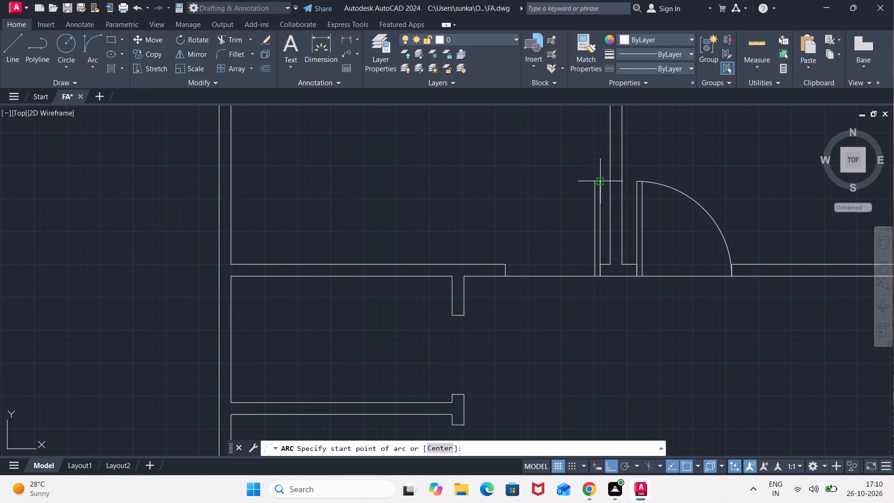
left_click(600, 182)
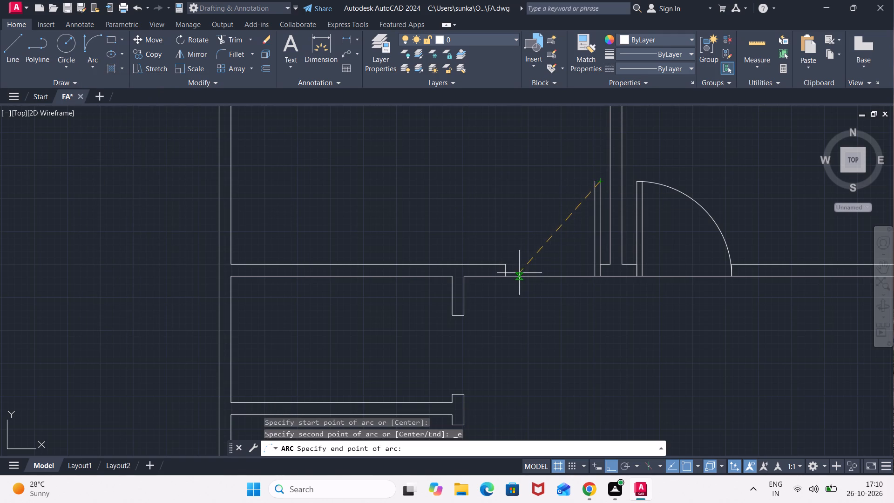
left_click(508, 277)
left_click(491, 201)
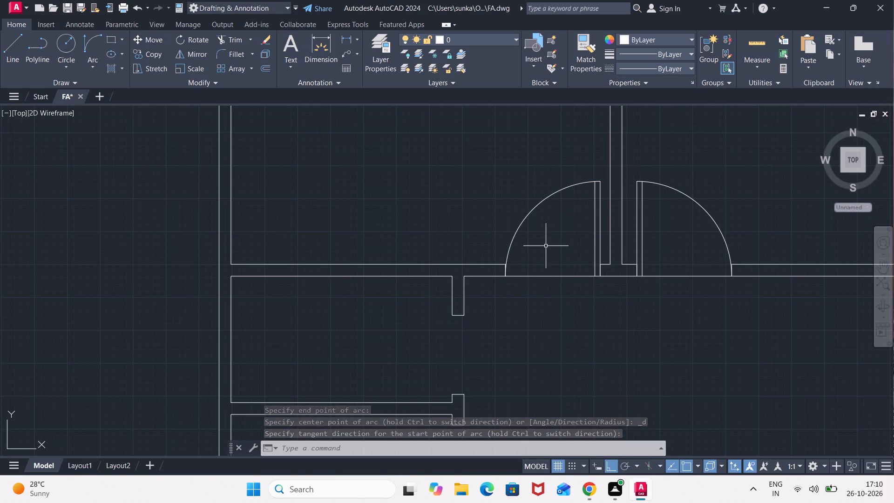
Draw a line across the east opening of the northern small west-side room, continuing with a 2'6" leaf line westward from the southern jamb.
scroll(546, 246, "down", 2)
middle_click_drag(550, 295, 571, 232)
key("l")
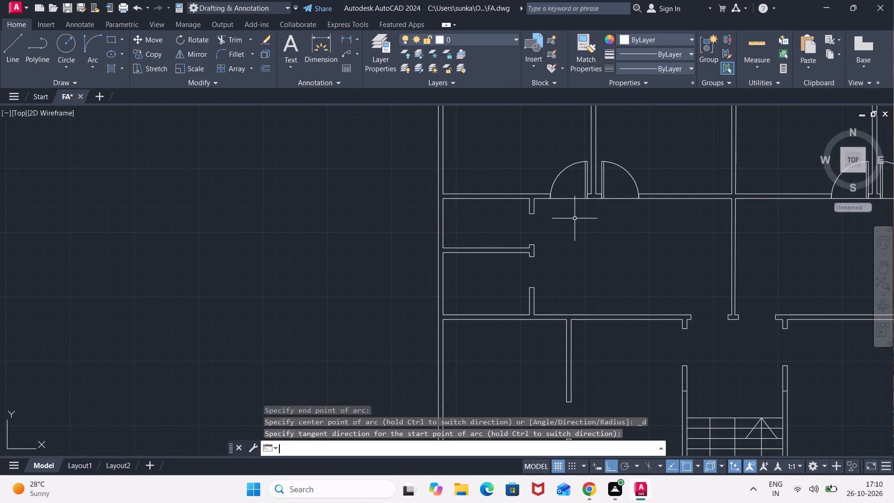
key("Return")
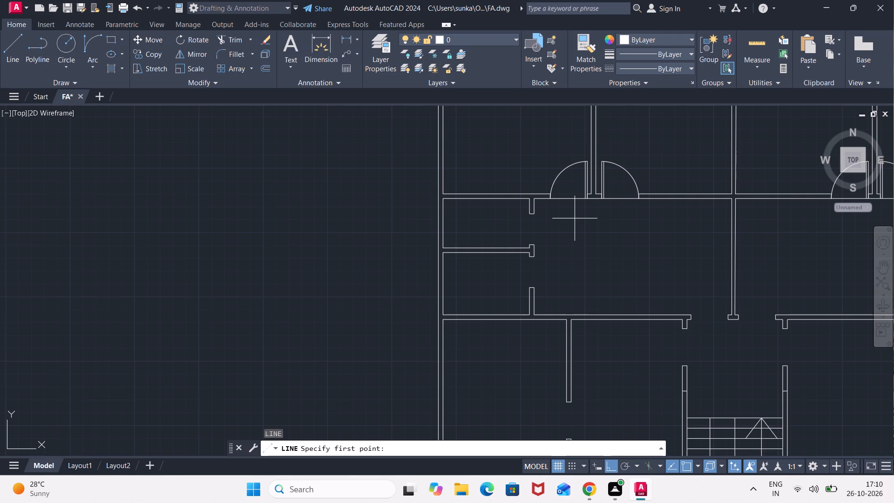
scroll(535, 219, "up", 3)
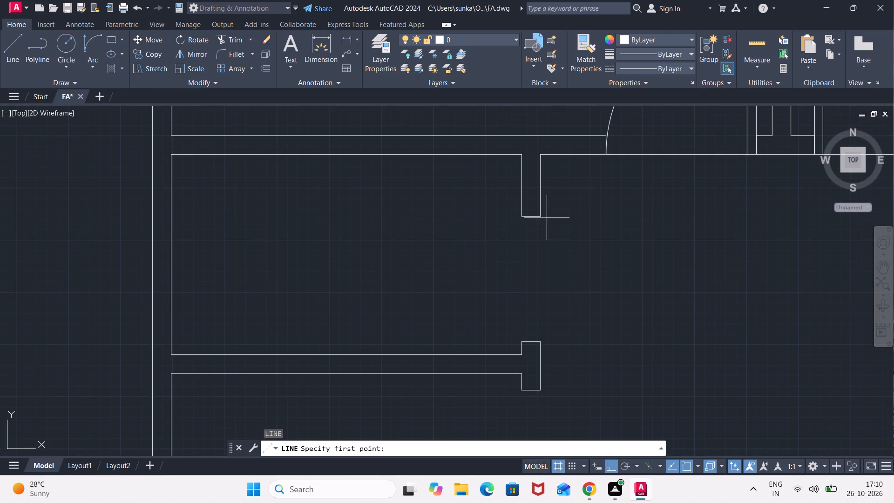
left_click(544, 220)
left_click(540, 339)
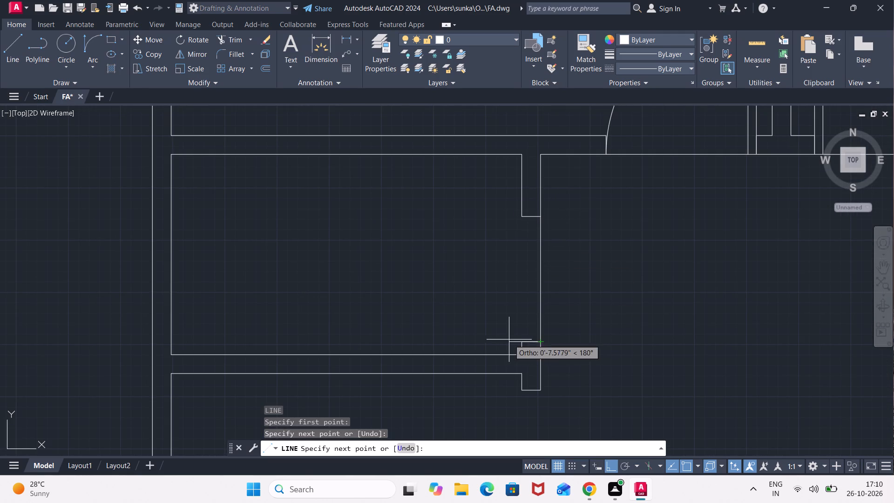
type("2'6\"")
key("Return")
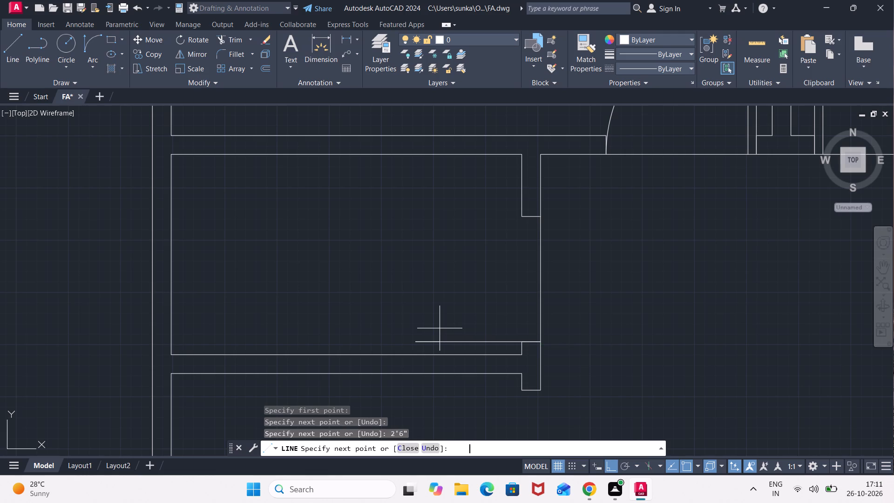
key("Escape")
Offset this small room's 2'6" door leaf line 2" to the north to give the leaf its thickness.
key("o")
key("Return")
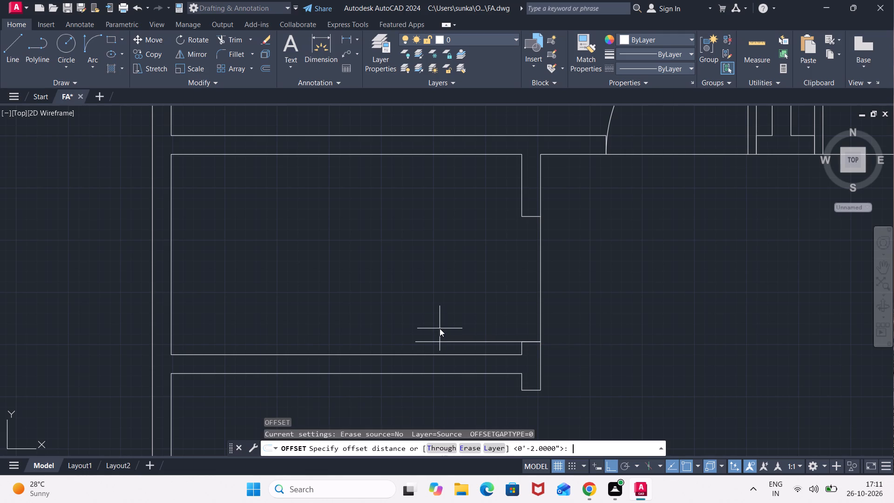
key("Return")
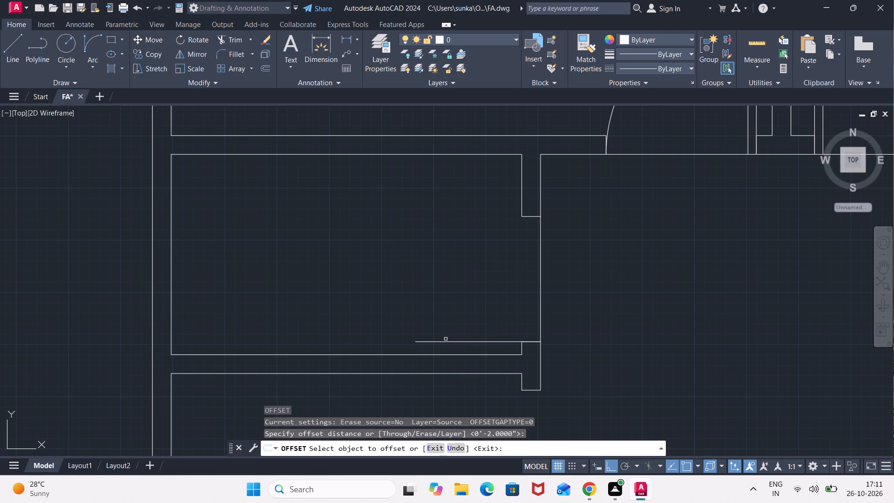
left_click(447, 343)
left_click(447, 290)
Draw this small room's door swing with a Start, End, Direction arc from the leaf's free end to the northern jamb's east corner.
left_click(90, 47)
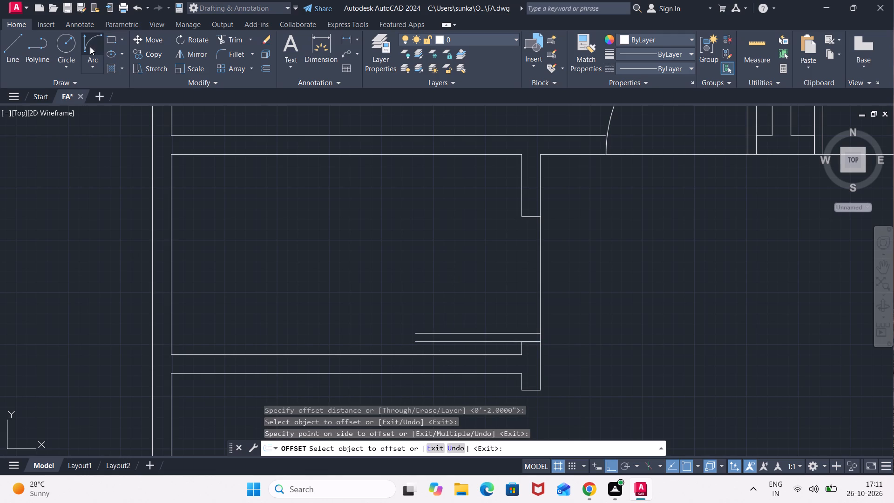
left_click(413, 340)
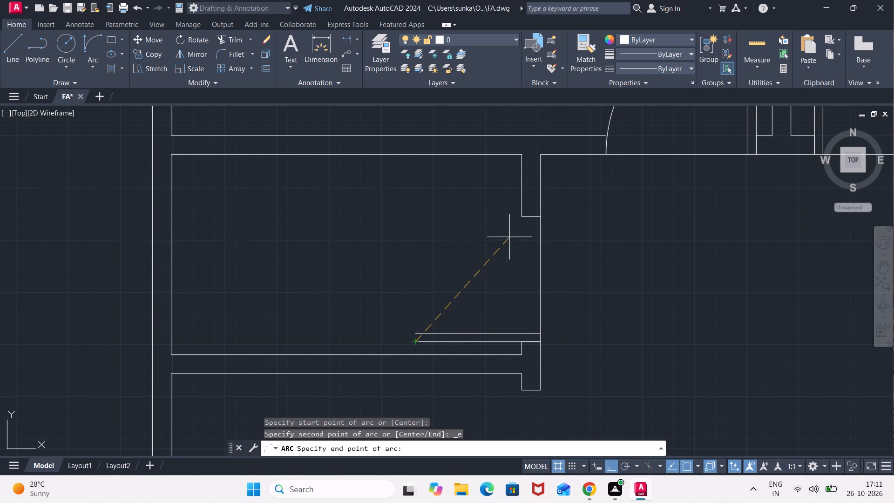
left_click(539, 216)
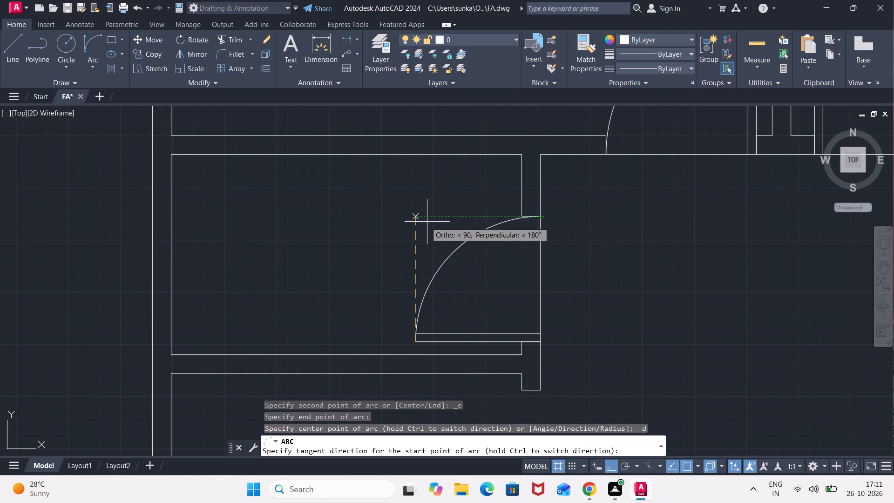
left_click(408, 222)
Draw a line across the east opening of the southern small west-side room, continuing with a 2'6" leaf line westward from the northern jamb.
scroll(541, 288, "down", 3)
middle_click_drag(564, 325, 567, 270)
scroll(528, 285, "up", 2)
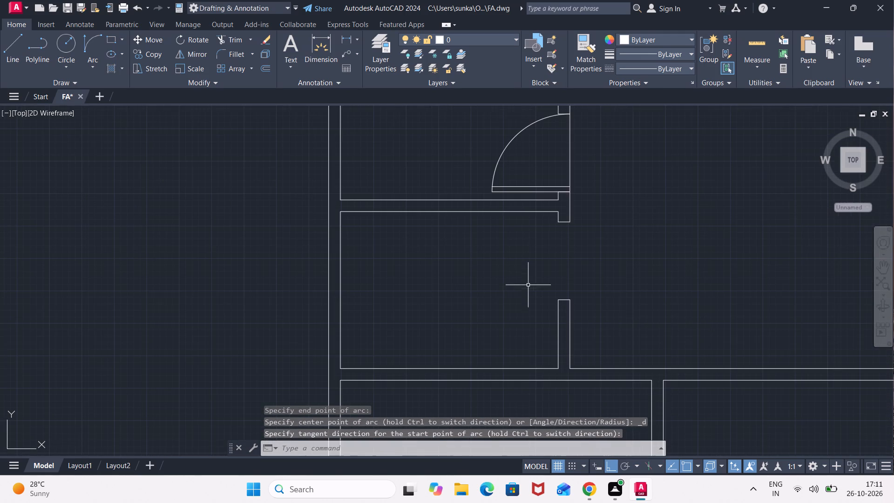
key("l")
key("Return")
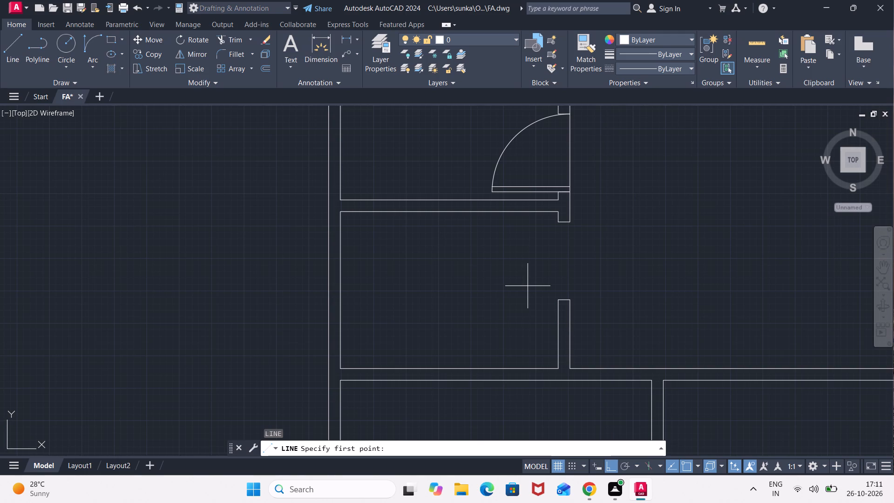
left_click(570, 300)
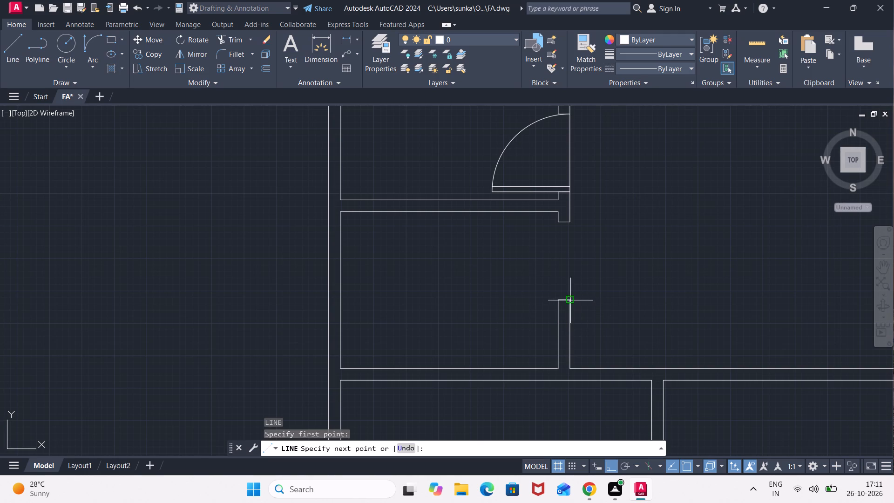
left_click(569, 225)
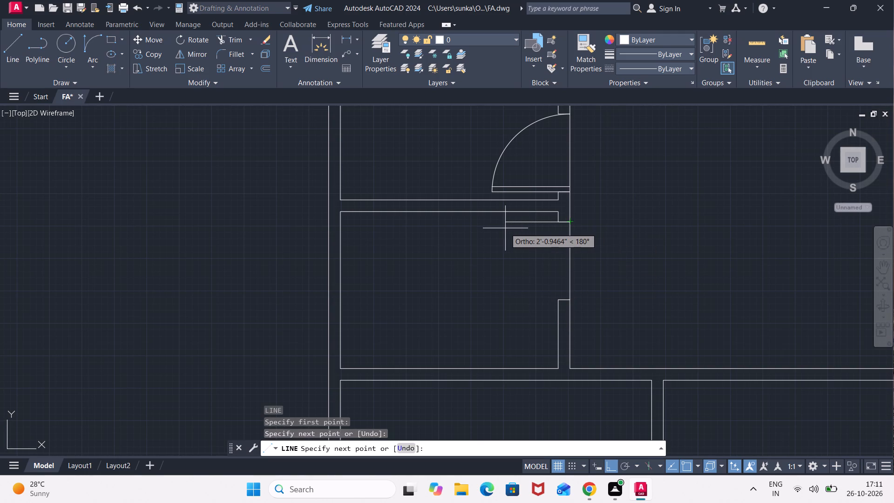
type("2'6\"")
key("Return")
key("Escape")
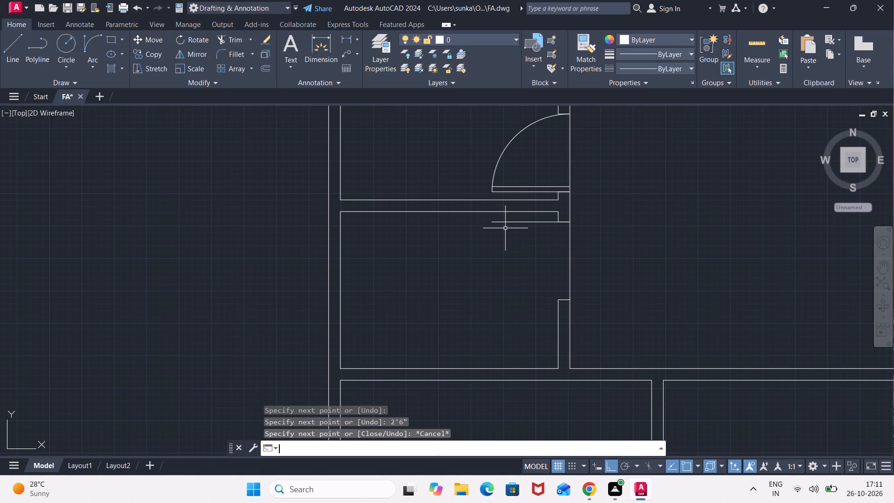
Offset this small room's 2'6" door leaf line 2" to the south to give the leaf its thickness.
key("o")
key("Return")
key("Return")
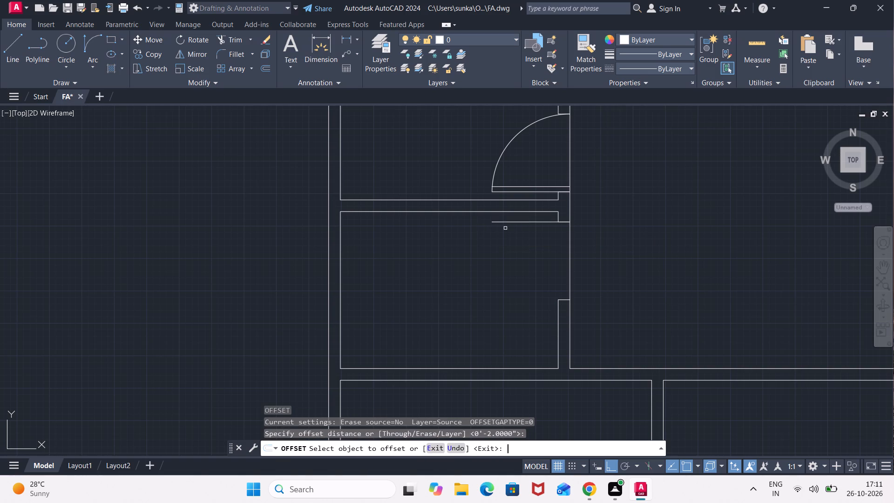
left_click(510, 220)
left_click(506, 245)
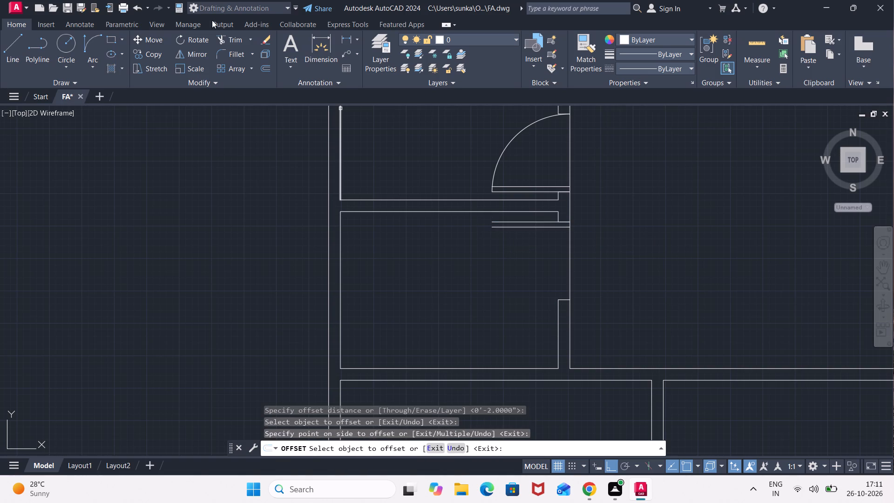
Draw this small room's door swing with a Start, End, Direction arc from the leaf's free end to the southern jamb's east corner.
left_click(87, 61)
left_click(126, 210)
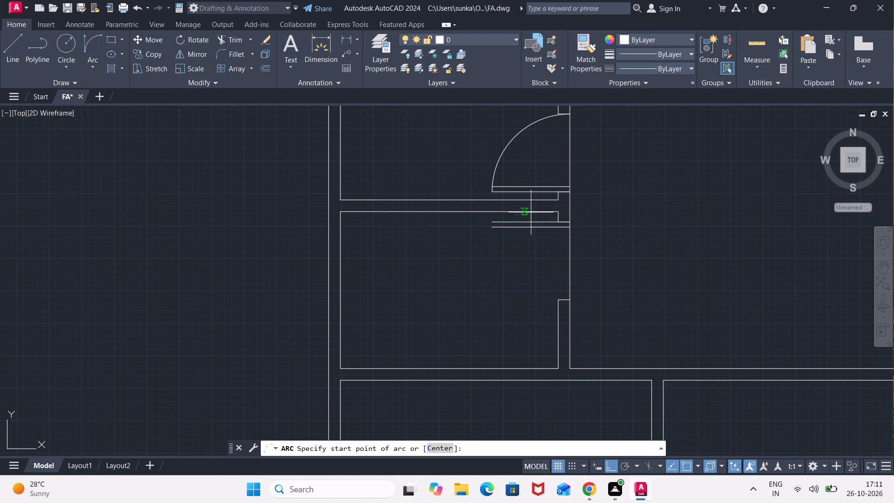
left_click(492, 223)
left_click(571, 302)
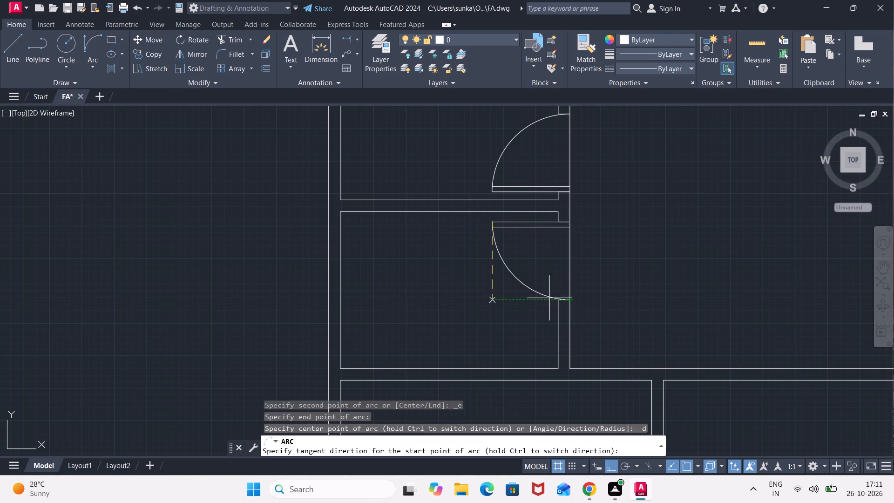
left_click(481, 295)
Draw a line across the opening just west of the central partition, north of the staircase, continuing with a 3' leaf line northward from the eastern jamb.
scroll(608, 244, "down", 3)
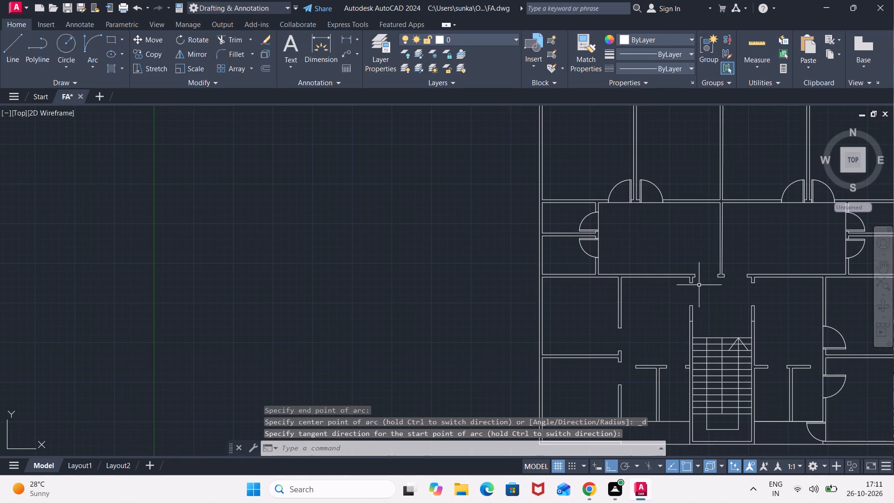
middle_click_drag(701, 268, 501, 190)
scroll(501, 189, "up", 3)
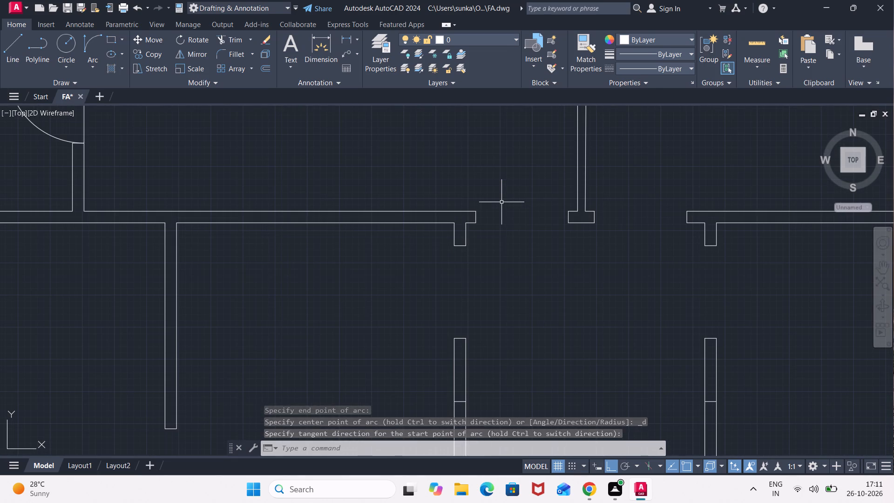
key("l")
key("Return")
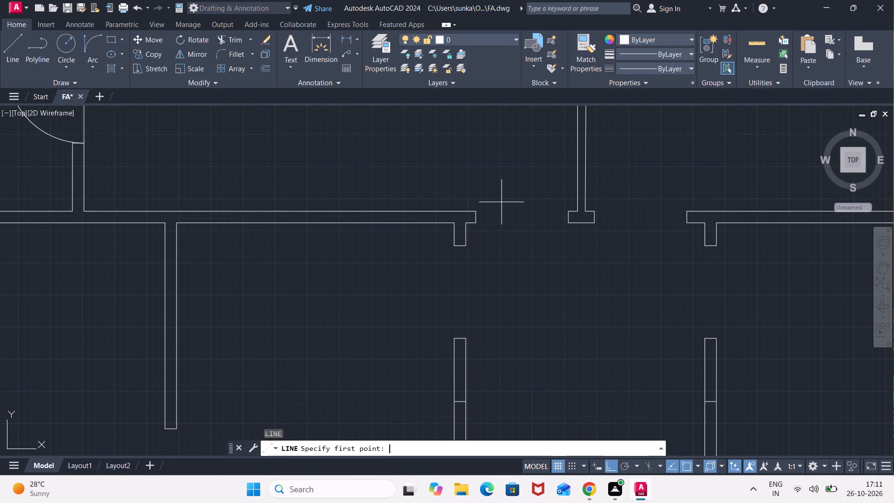
scroll(495, 206, "up", 2)
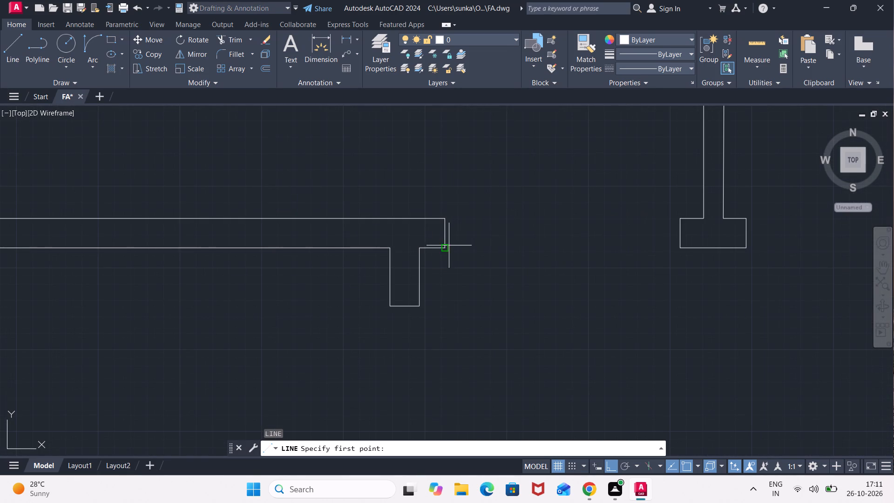
left_click(448, 246)
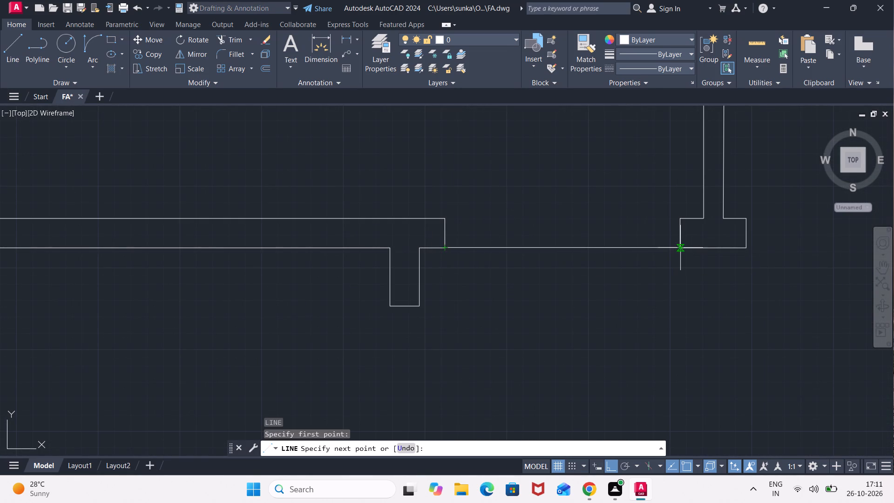
left_click(678, 247)
scroll(673, 160, "down", 2)
middle_click_drag(672, 140, 676, 197)
type("3'")
key("Return")
key("Escape")
Offset the 3' leaf line west of the central partition 2" to the west to give the leaf its thickness.
key("o")
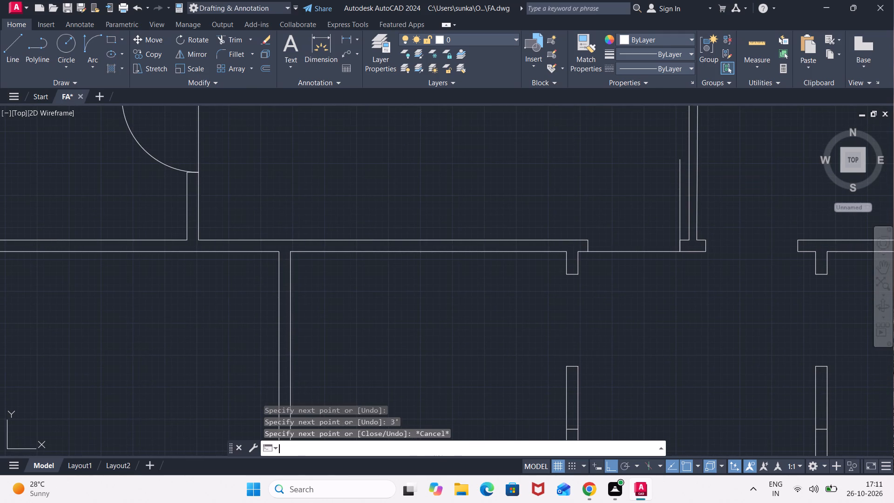
key("Return")
key("Return")
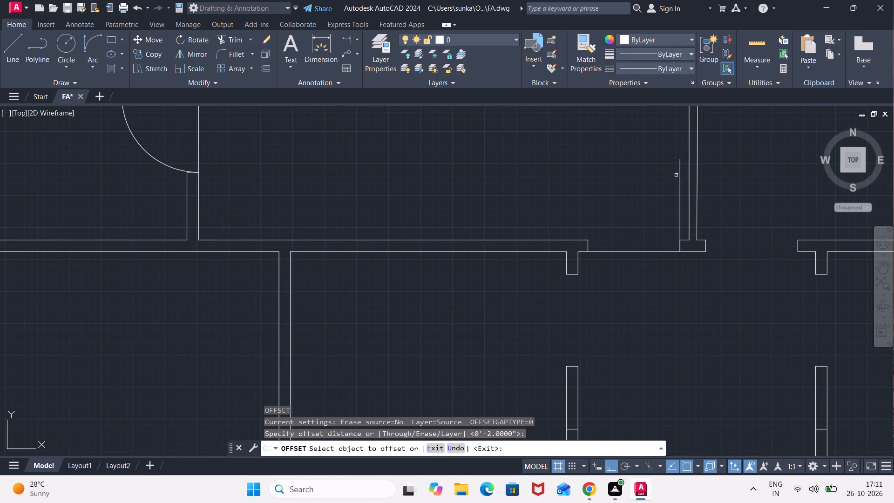
left_click(681, 190)
left_click(637, 198)
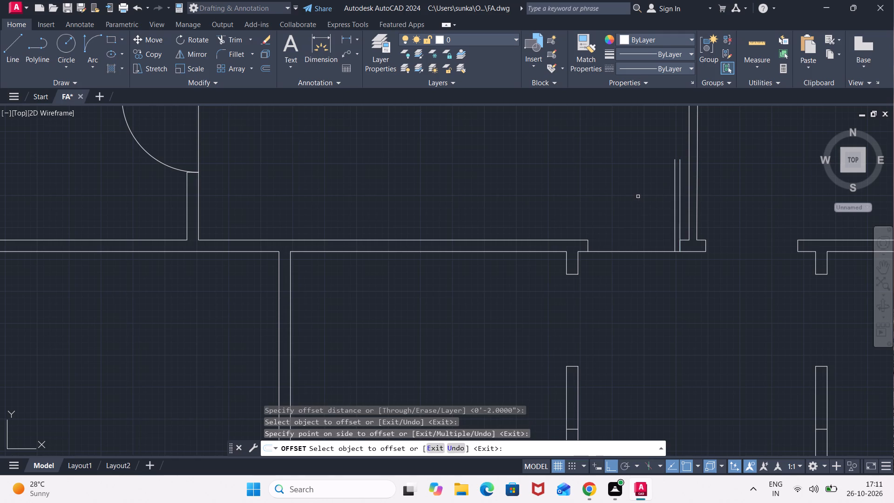
Draw this door's swing with a Start, End, Direction arc from the leaf's free end to the western jamb's south corner.
left_click(100, 63)
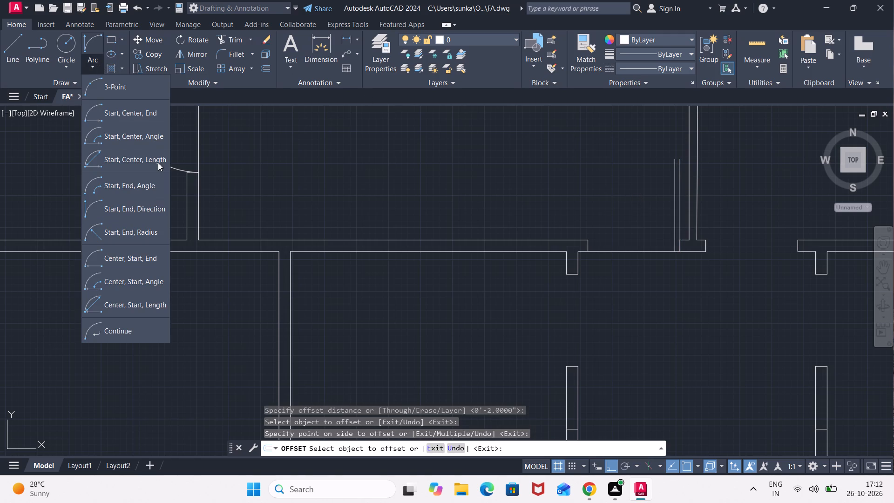
left_click(149, 207)
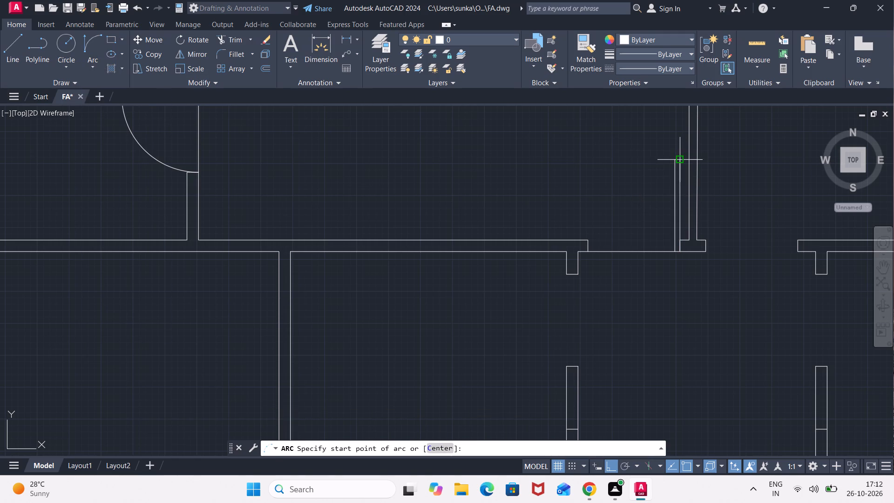
left_click(680, 157)
left_click(593, 249)
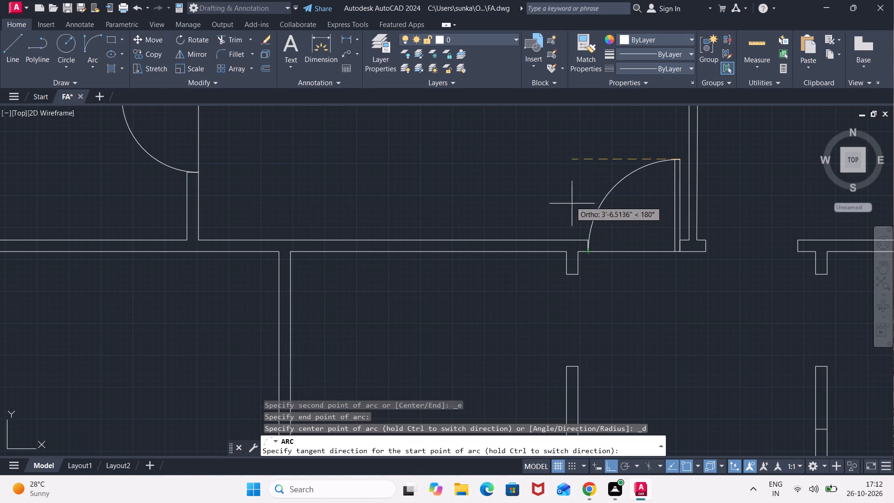
left_click(549, 165)
Draw a line across the opening just east of the central partition, continuing with a 3' leaf line northward from the western jamb.
scroll(742, 175, "down", 1)
middle_click_drag(734, 175, 475, 166)
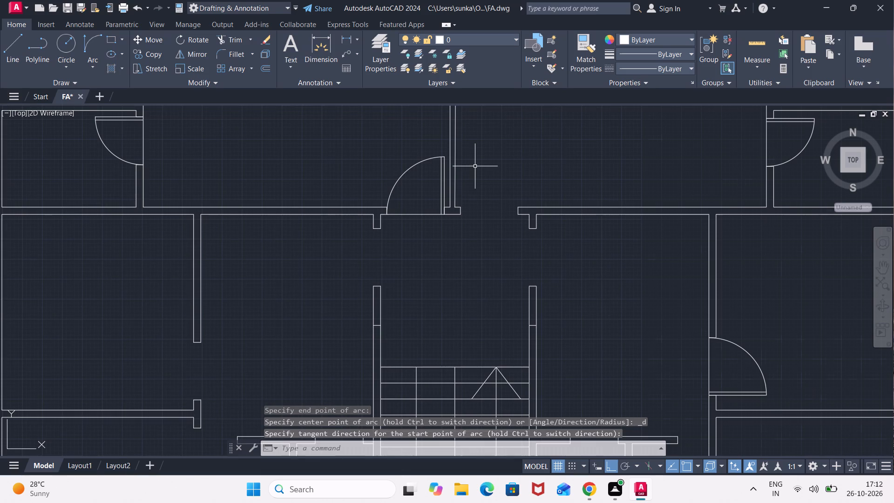
key("l")
key("Return")
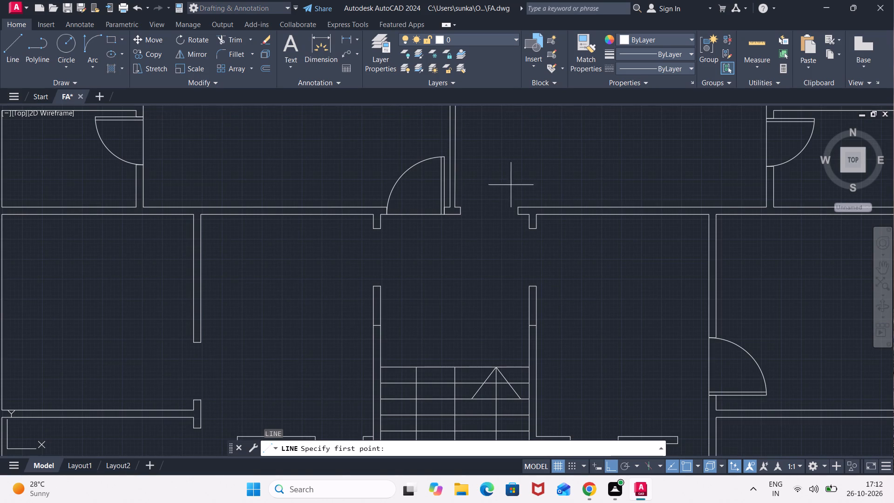
scroll(515, 218, "up", 2)
left_click(520, 206)
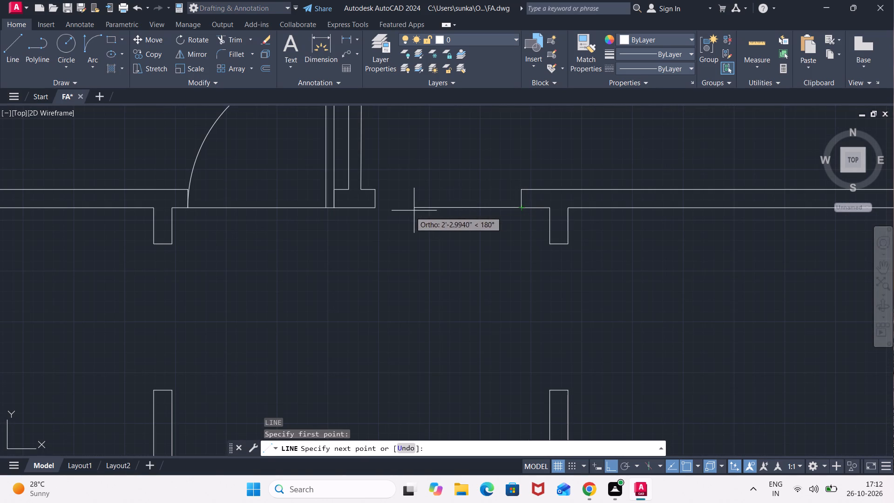
left_click(374, 207)
middle_click_drag(367, 129, 365, 201)
type("3'")
key("Return")
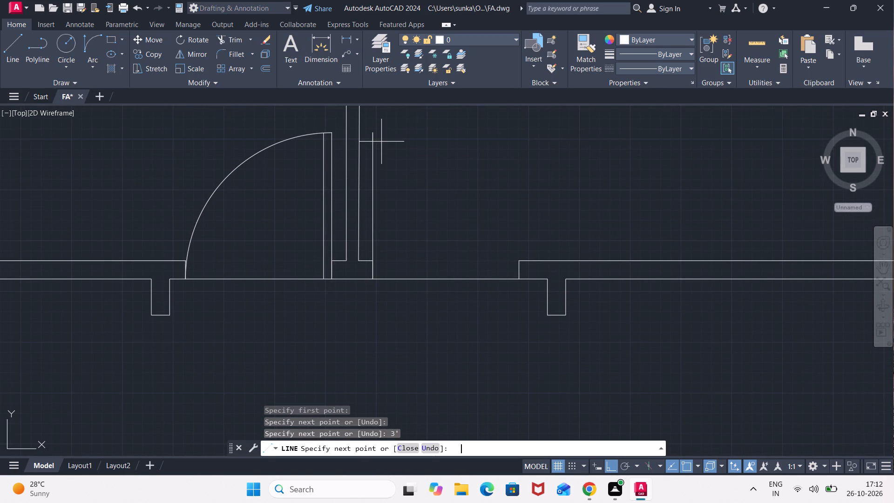
key("Escape")
Offset the 3' leaf line east of the central partition 2" to the east to give the leaf its thickness.
key("o")
key("Return")
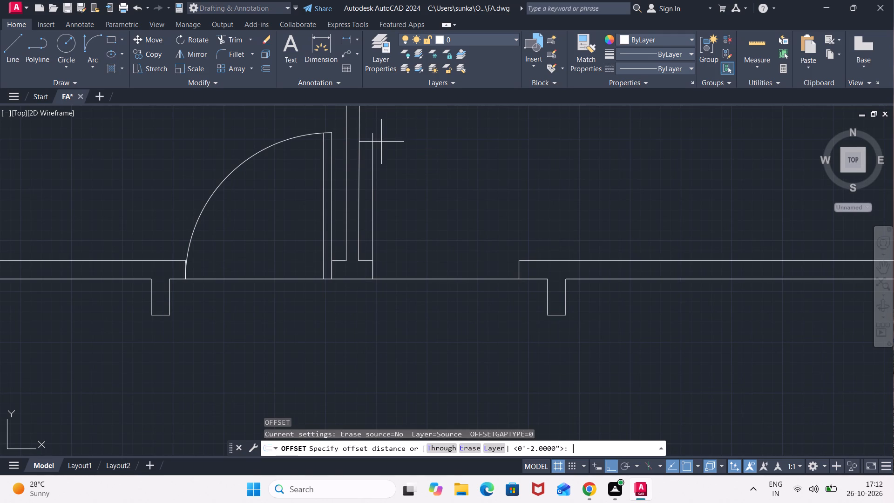
key("Return")
left_click_drag(374, 156, 380, 152)
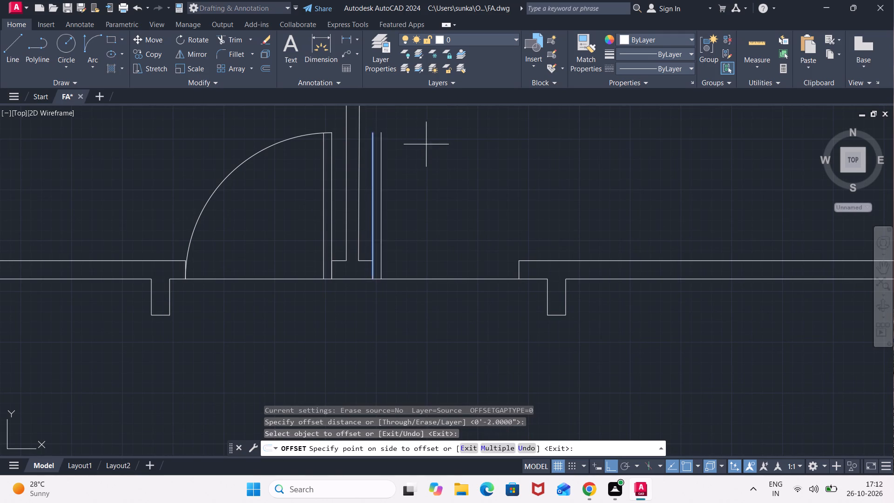
left_click(426, 144)
Draw this door's swing with a Start, End, Direction arc from the leaf's free end to the eastern jamb's south corner.
left_click(94, 62)
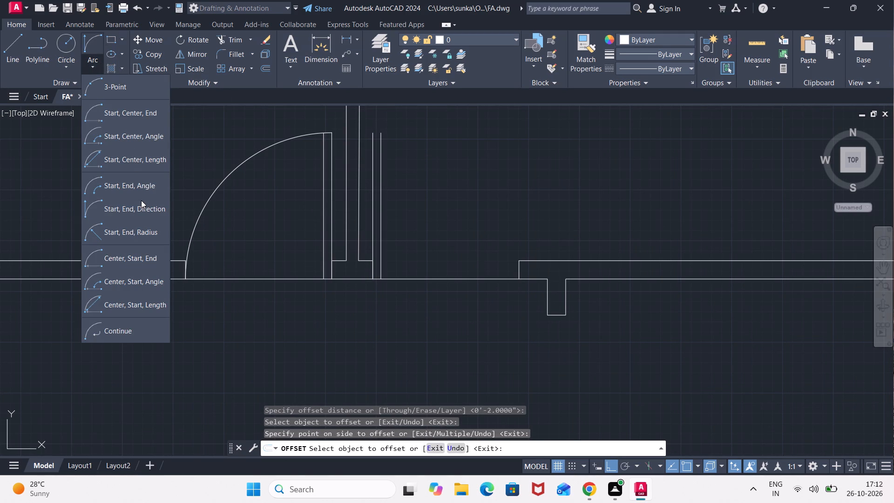
left_click(143, 205)
left_click(374, 134)
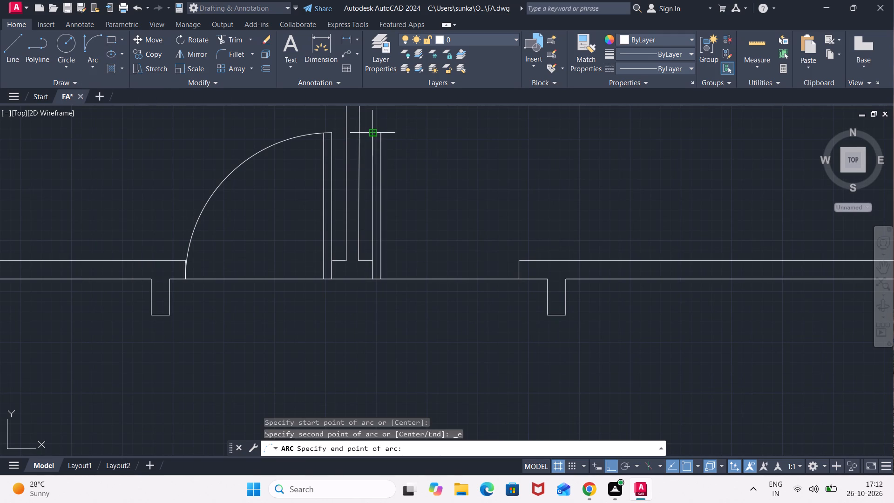
left_click(520, 278)
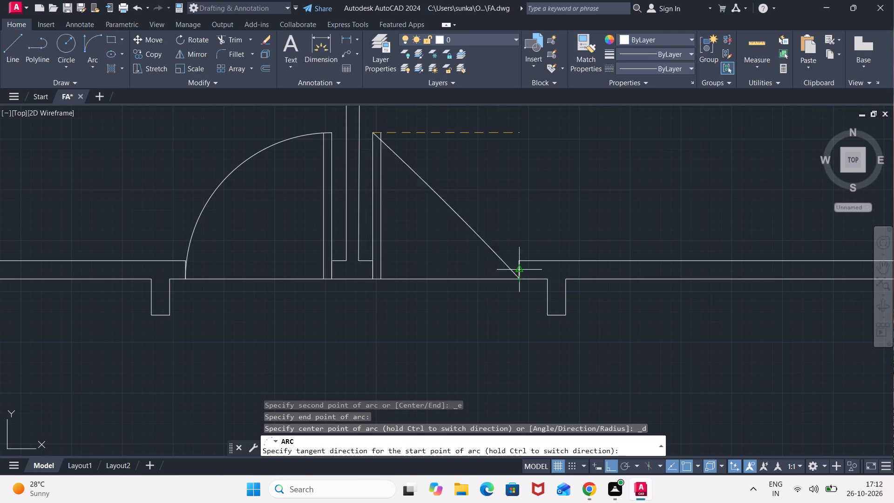
left_click(517, 157)
Draw a line across the stair lobby's east opening, continuing with a 3' leaf line eastward from the northern jamb.
scroll(605, 214, "down", 3)
middle_click_drag(636, 260, 635, 258)
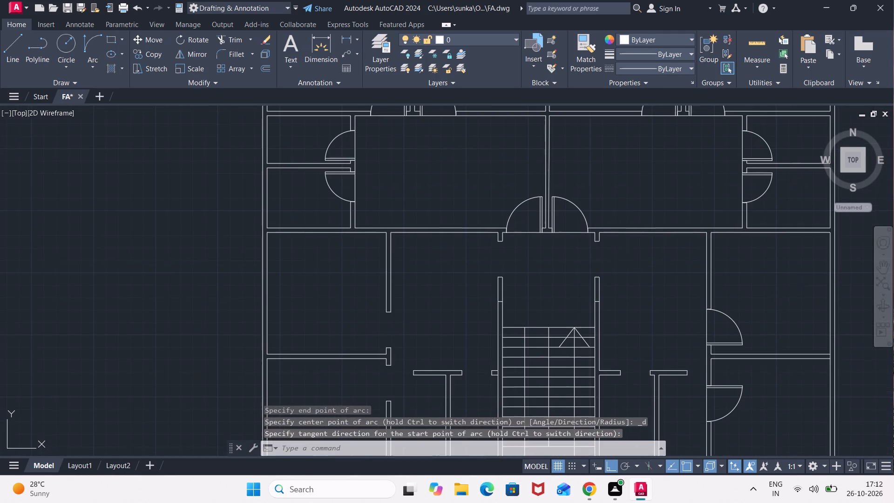
middle_click_drag(635, 258, 544, 190)
scroll(513, 187, "up", 1)
key("l")
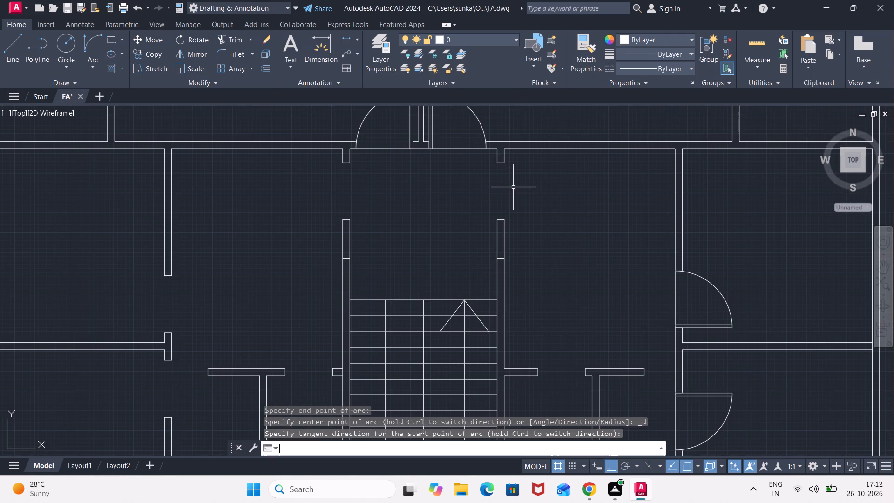
key("Return")
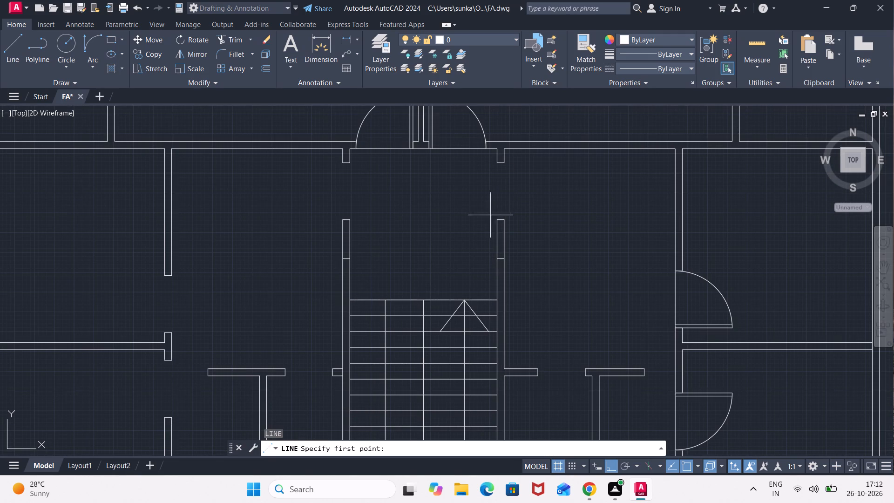
left_click(494, 218)
left_click(496, 162)
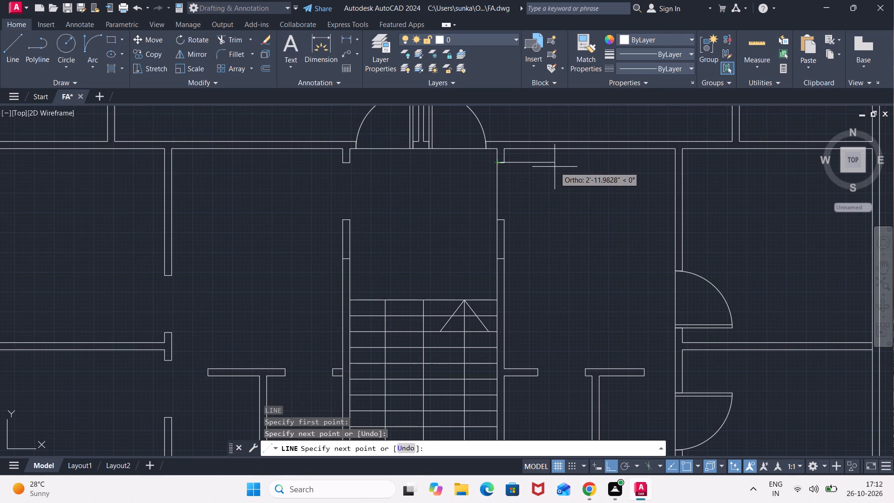
type("3'")
key("Return")
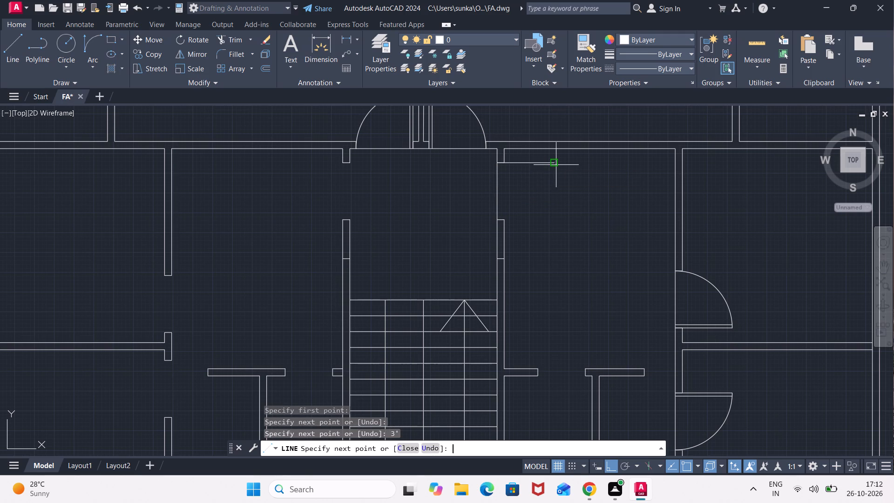
key("Escape")
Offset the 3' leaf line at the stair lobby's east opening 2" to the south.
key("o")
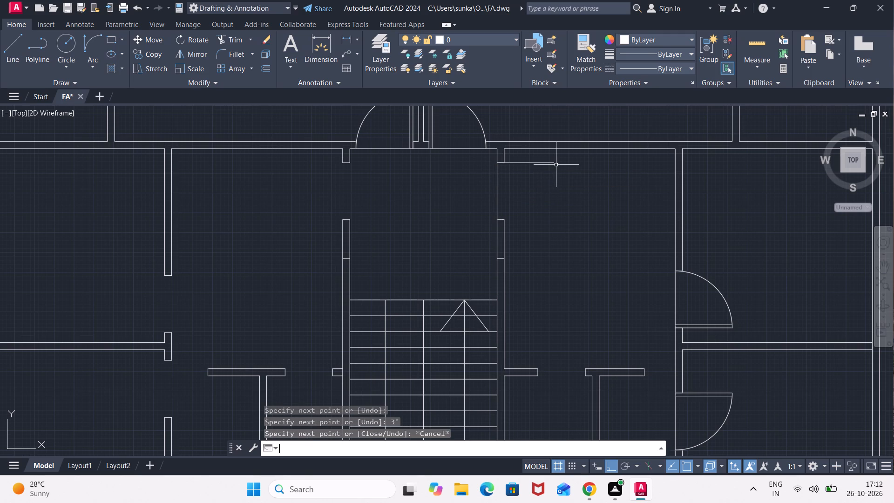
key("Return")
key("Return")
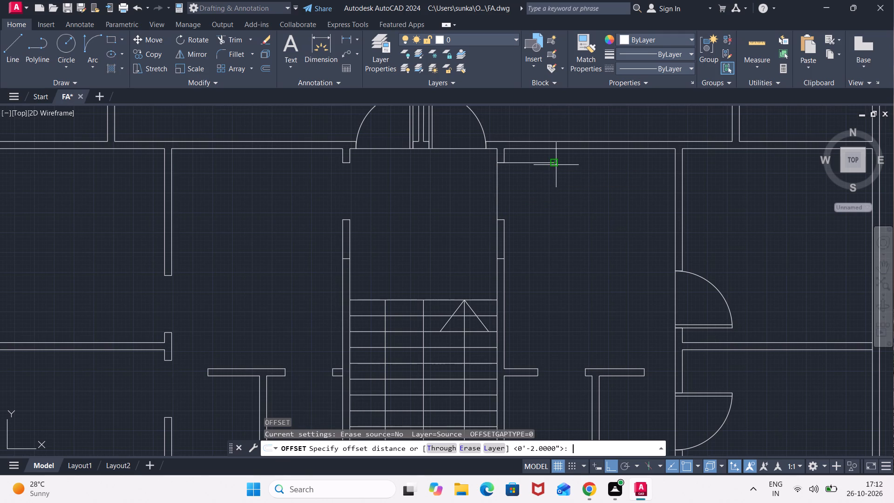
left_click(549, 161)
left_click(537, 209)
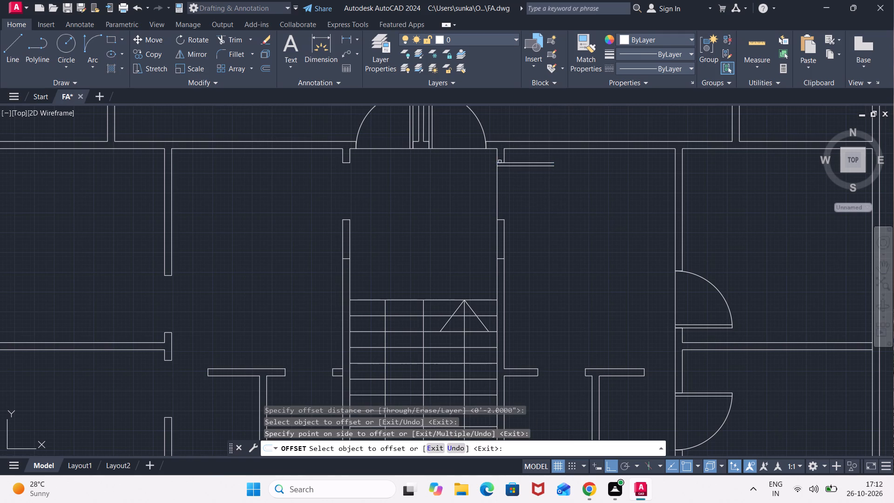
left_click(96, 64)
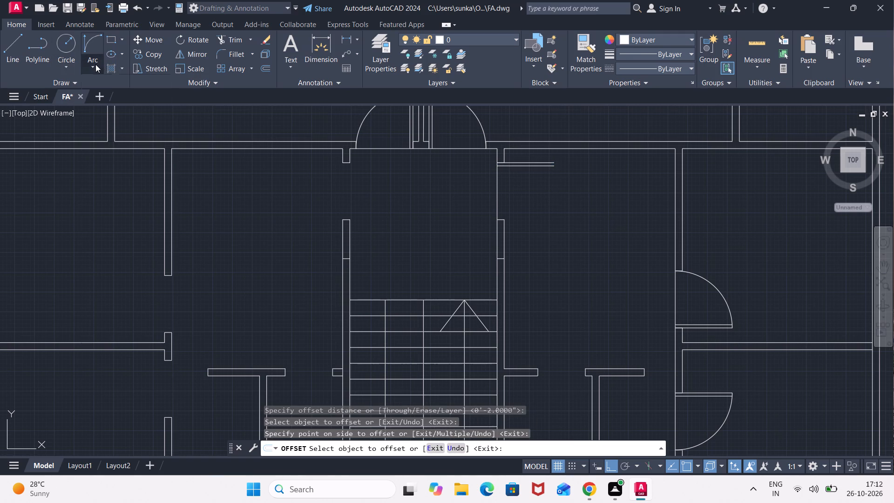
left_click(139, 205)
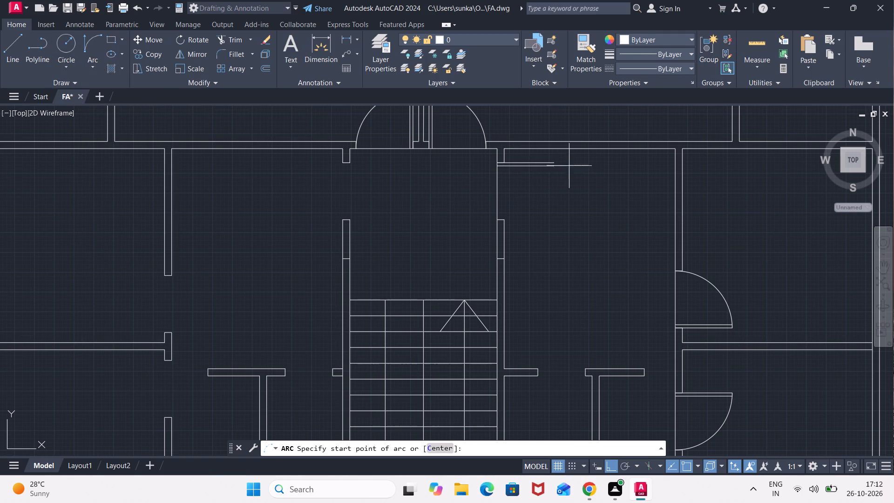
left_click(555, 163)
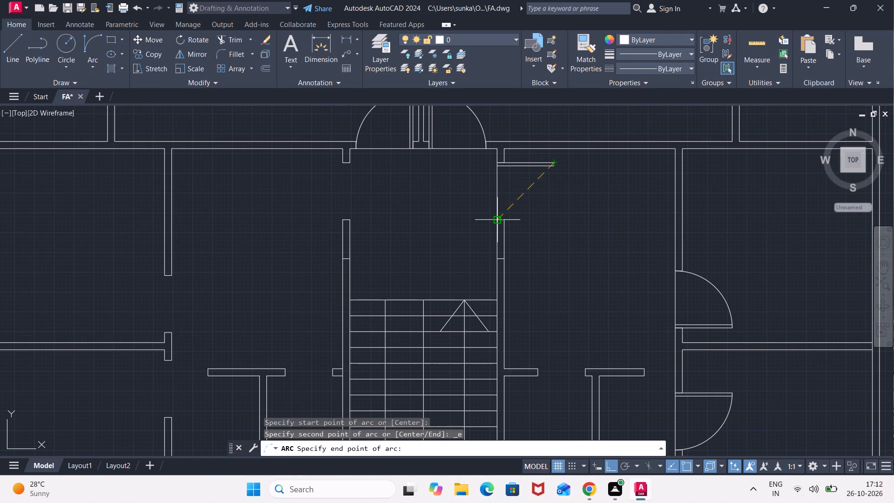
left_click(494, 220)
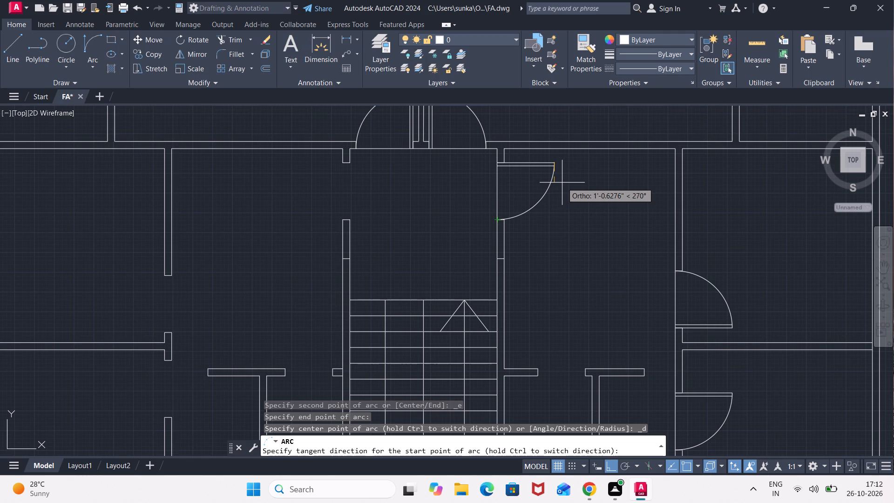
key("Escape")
Delete both leaf lines at the stair lobby's east opening.
left_click(544, 154)
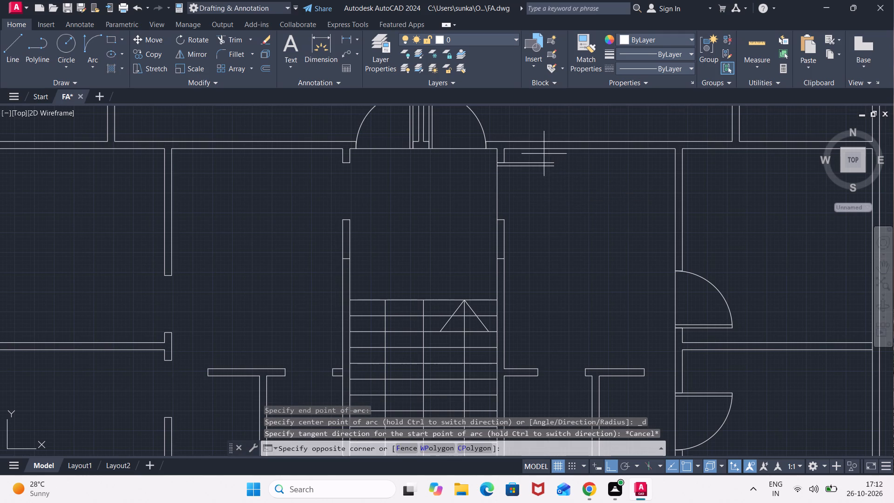
left_click(522, 178)
key("Delete")
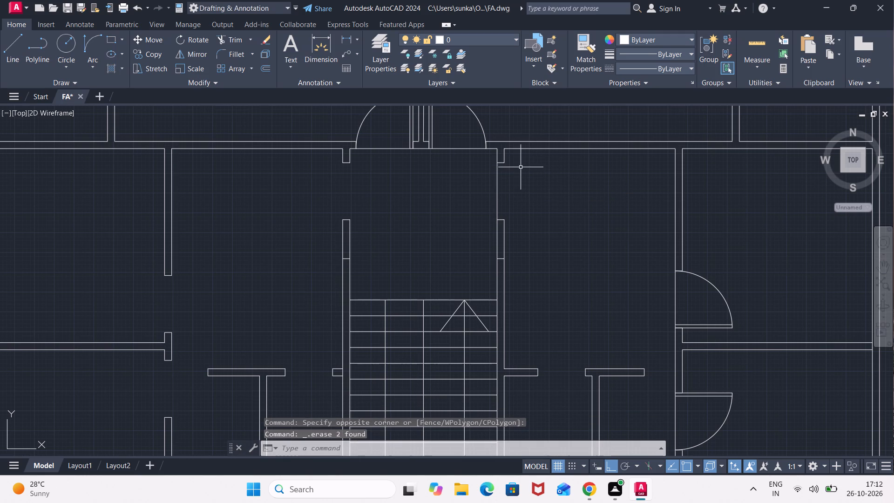
Measure the width of the stair lobby's east opening with a linear dimension, without placing it.
left_click(346, 34)
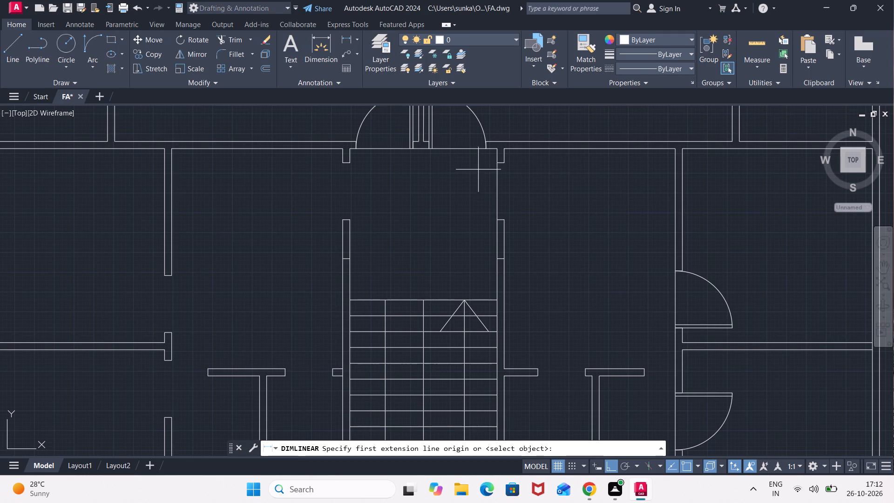
scroll(480, 180, "up", 2)
left_click(517, 276)
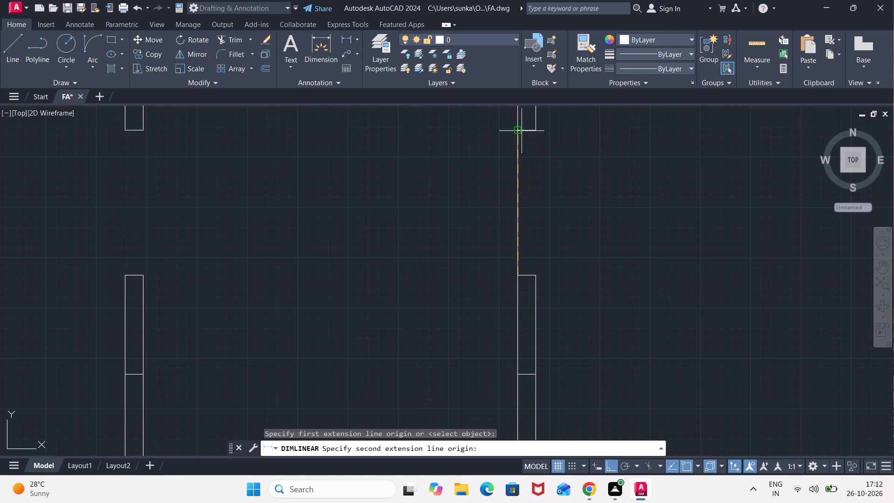
left_click(518, 127)
key("Escape")
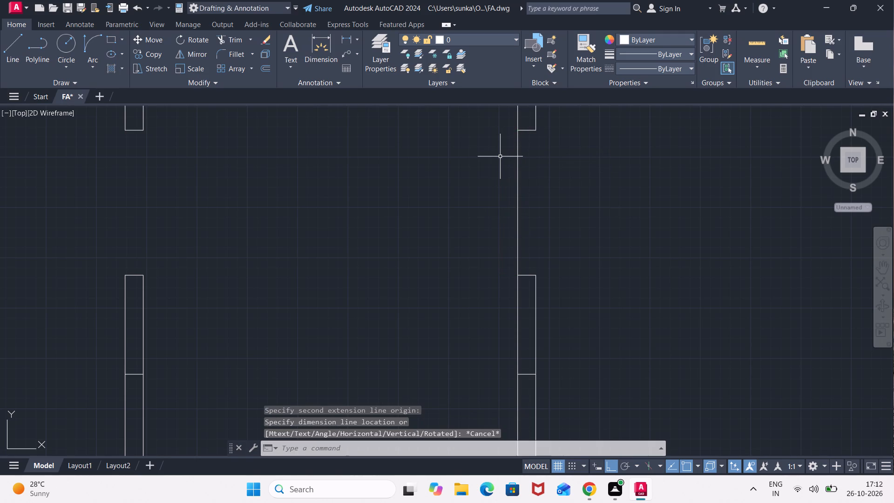
Draw a 3' leaf line eastward from the west corner of the northern jamb at the lobby's east opening.
key("l")
key("Return")
left_click(516, 129)
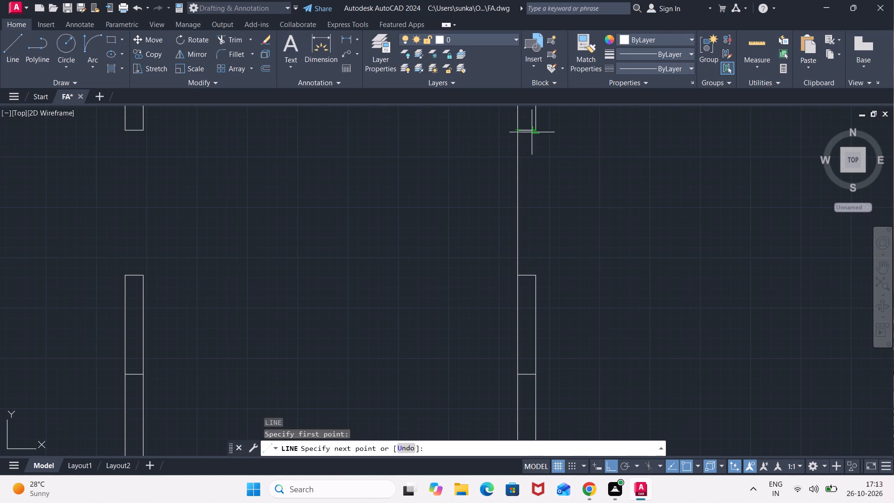
type("3'")
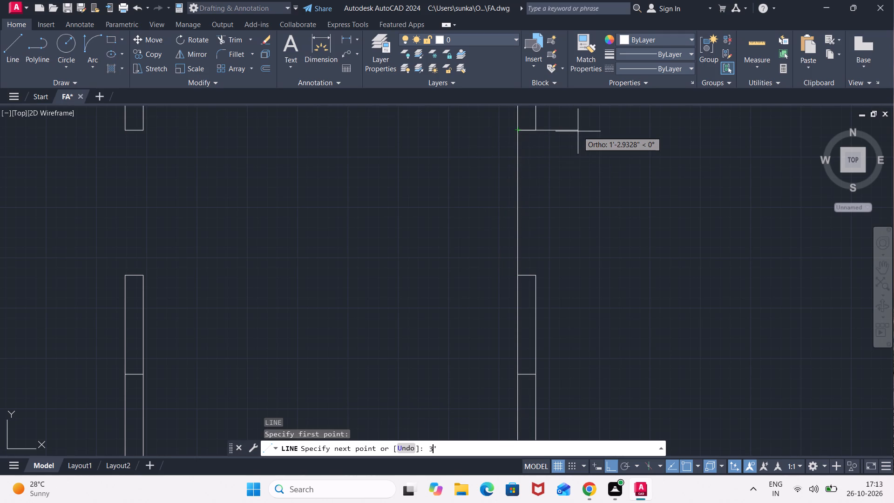
key("Return")
key("Escape")
Offset the new leaf line at the lobby's east opening 2" to the south to give the leaf its thickness.
scroll(584, 159, "down", 1)
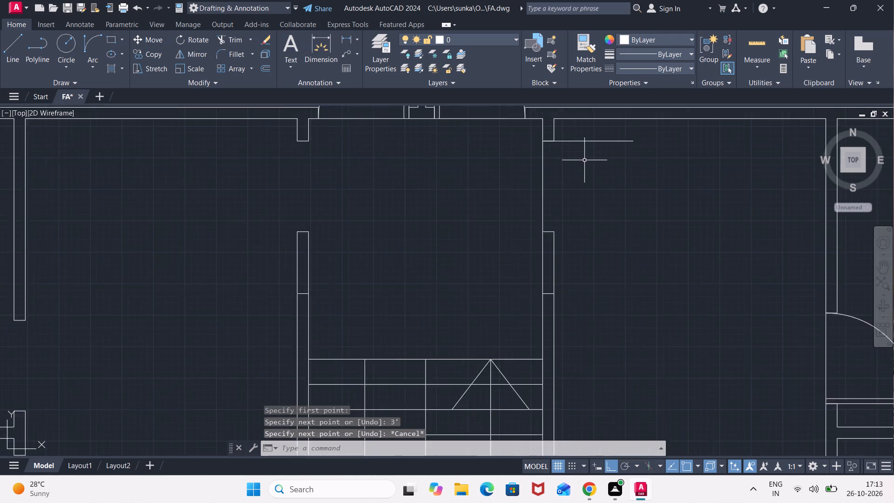
scroll(584, 160, "down", 1)
key("o")
key("Return")
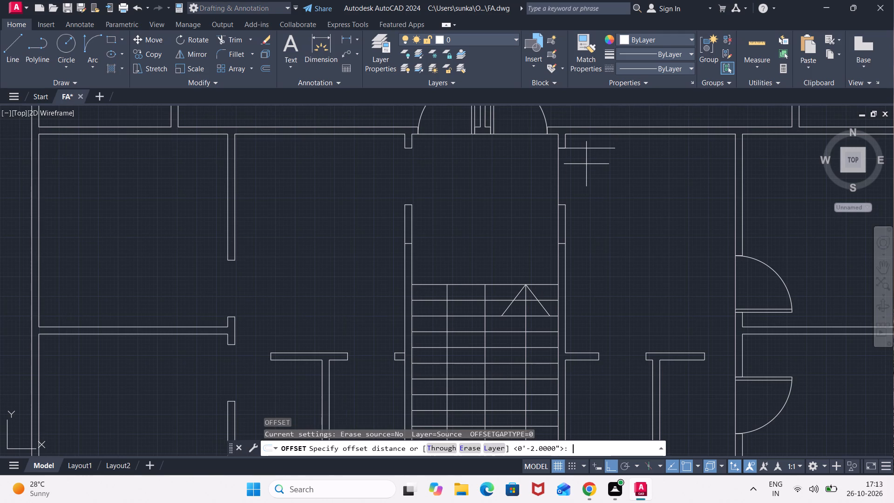
key("Return")
left_click(605, 146)
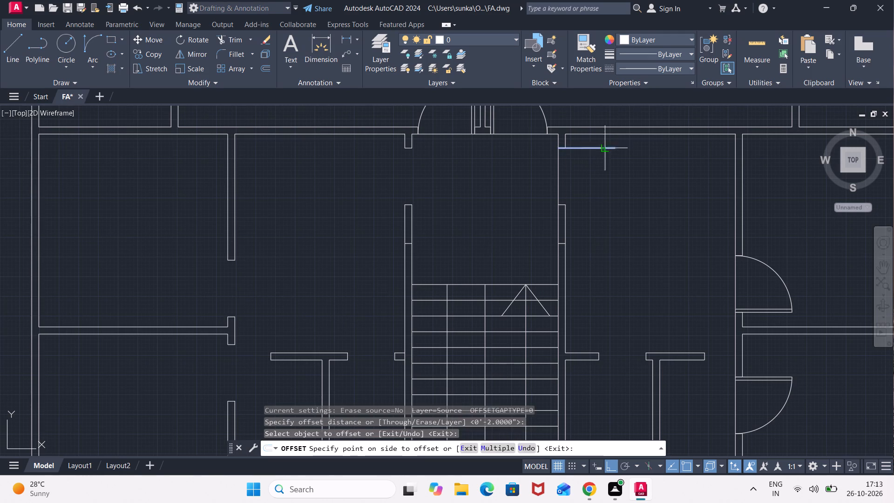
left_click(600, 188)
Draw this door's swing with a Start, End, Direction arc from the leaf's free end to the southern jamb's northwest corner.
left_click(81, 52)
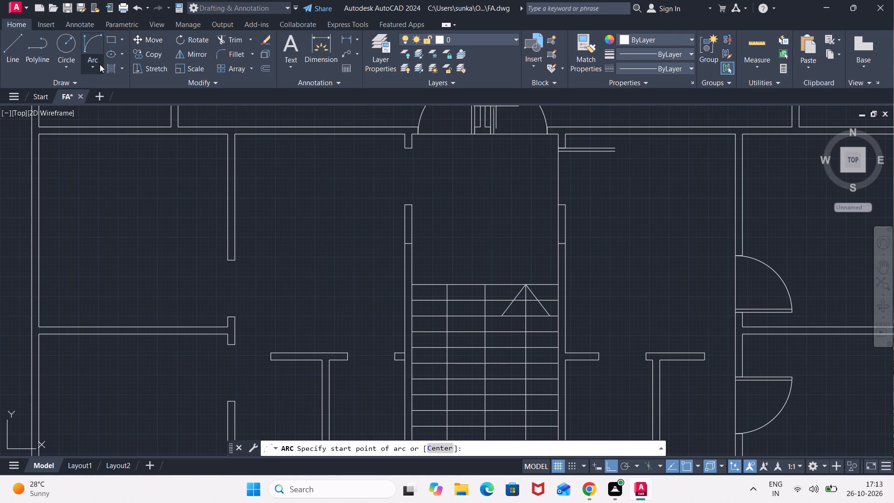
left_click(100, 64)
left_click(121, 214)
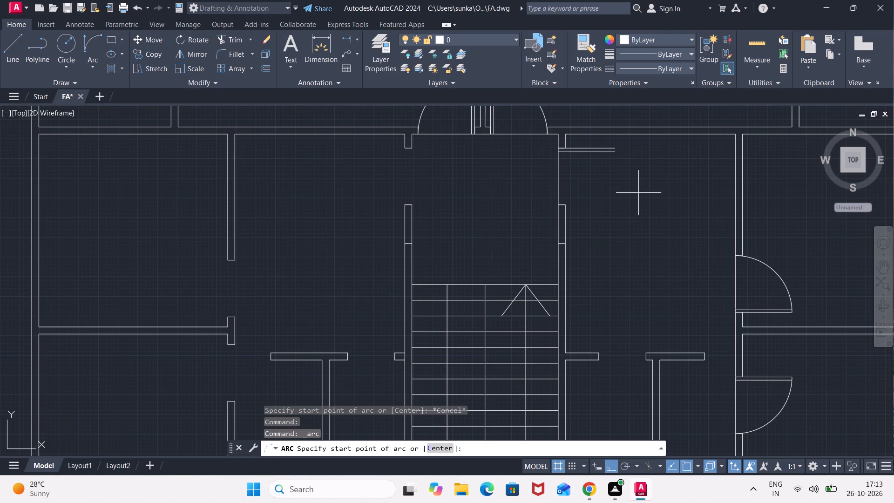
scroll(611, 151, "up", 2)
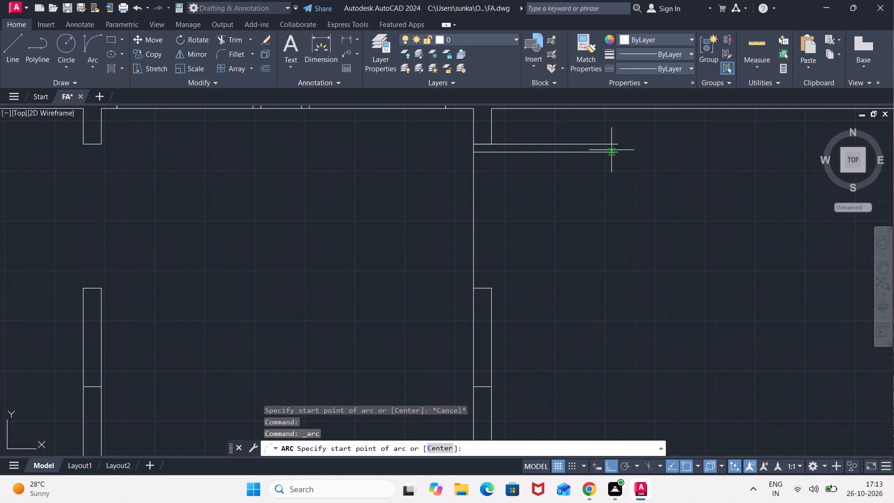
left_click(617, 142)
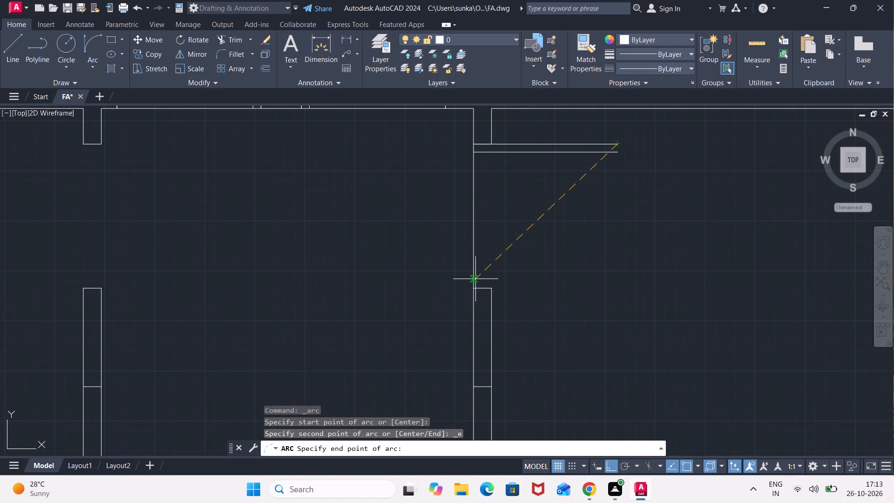
left_click(473, 287)
left_click(617, 257)
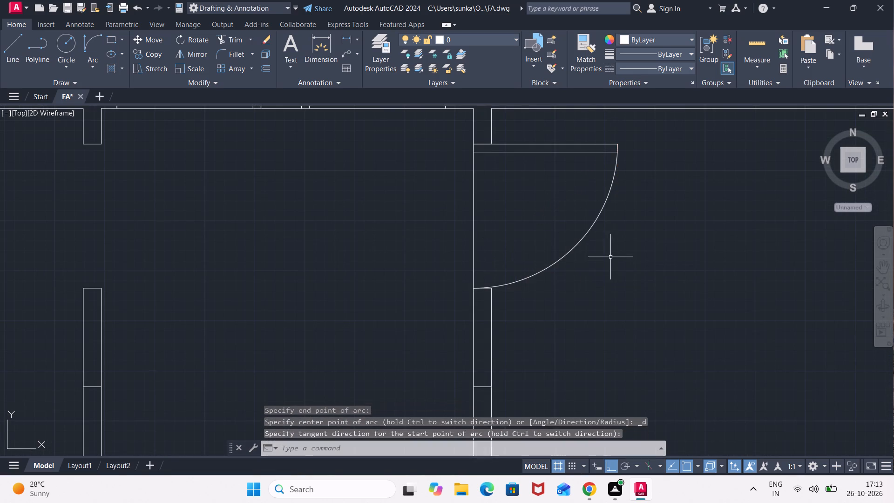
Draw a line across the stair lobby's west opening, continuing with a 3' leaf line westward from the northern jamb.
scroll(439, 236, "down", 3)
middle_click_drag(427, 244, 576, 257)
scroll(475, 255, "up", 1)
key("l")
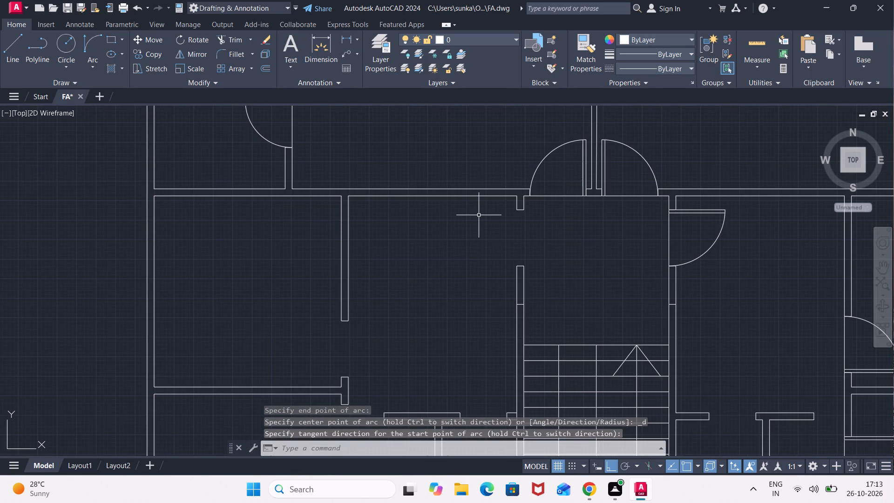
key("Return")
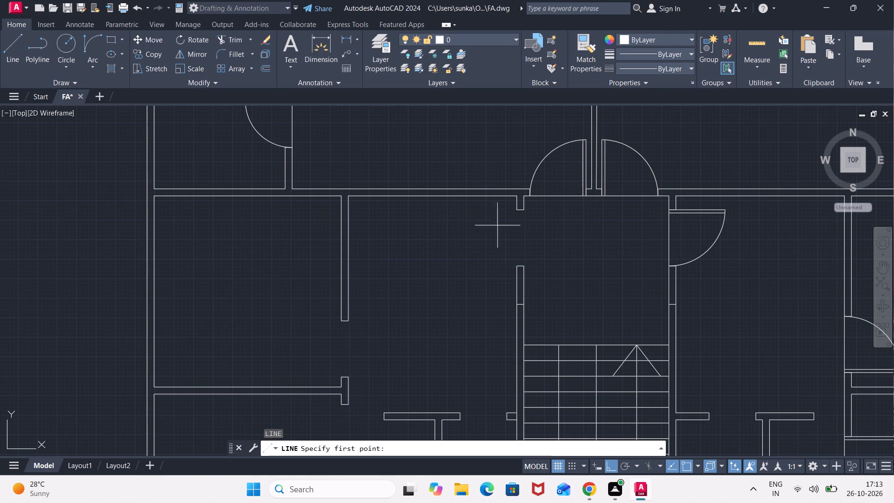
scroll(524, 237, "up", 2)
left_click(521, 302)
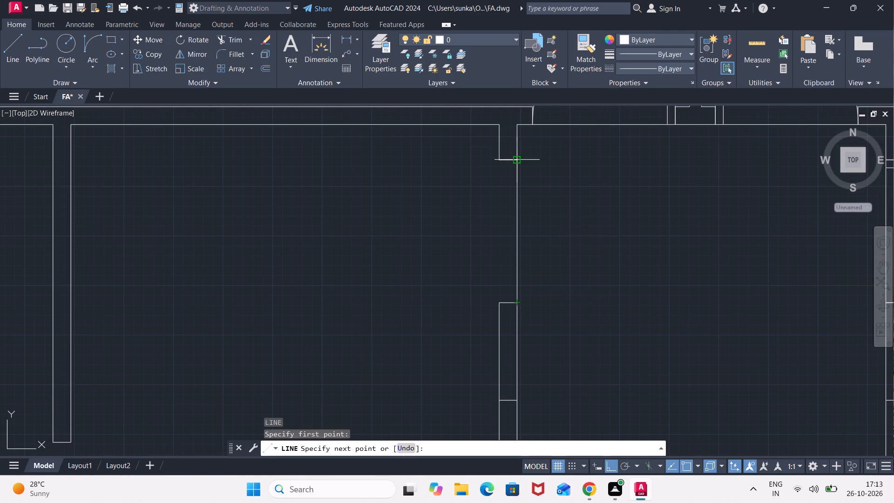
left_click(515, 162)
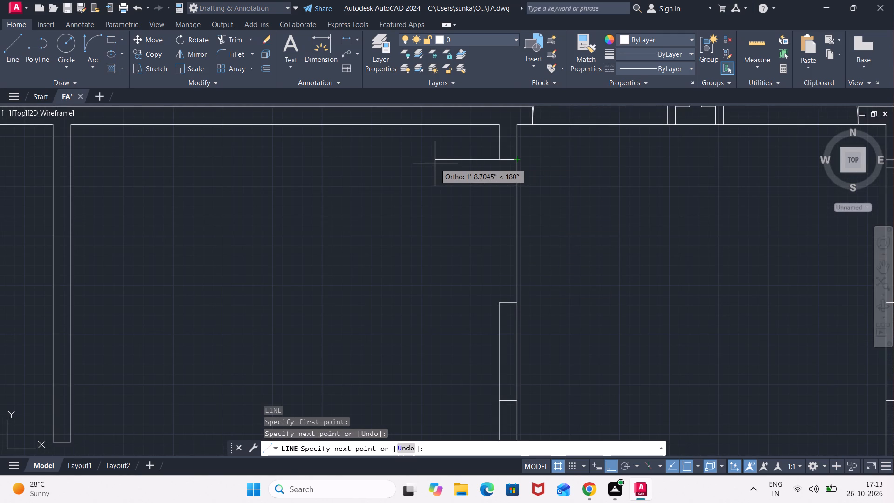
key("3")
key("apostrophe")
key("Return")
key("Escape")
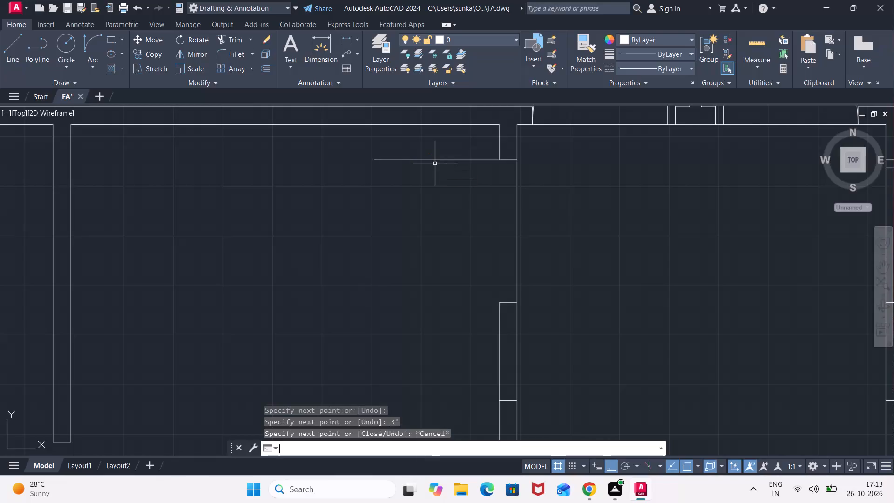
Offset the 3' leaf line at the lobby's west opening 2" to the south to give the leaf its thickness.
key("o")
key("Return")
key("Return")
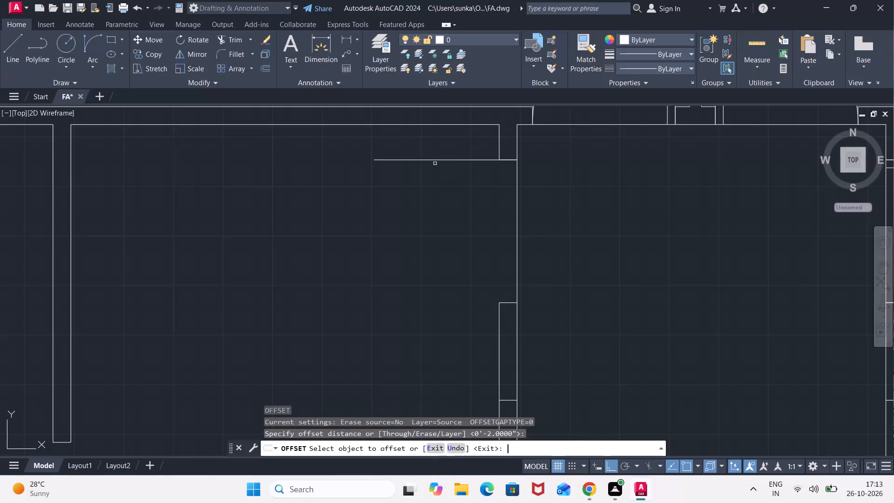
left_click(435, 160)
left_click(431, 191)
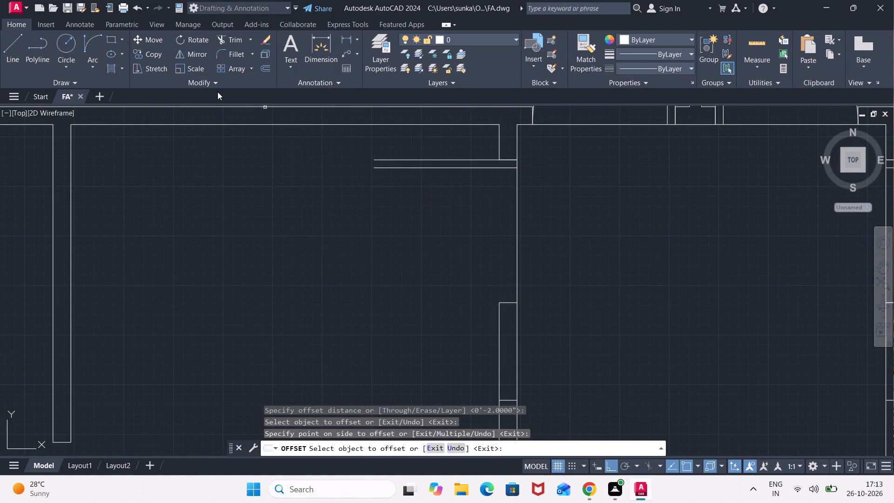
Draw the west lobby door's swing with a Start, End, Direction arc from the leaf's free end to the southern jamb's northeast corner.
left_click(86, 59)
left_click(138, 211)
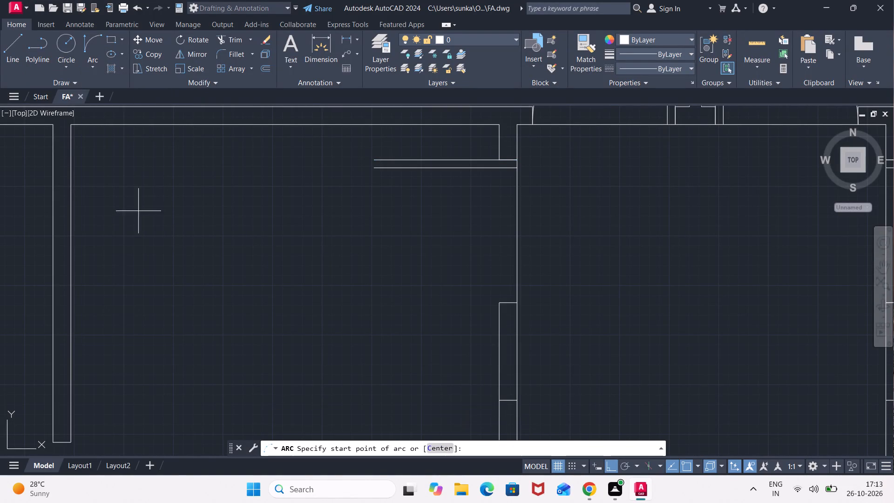
left_click(379, 160)
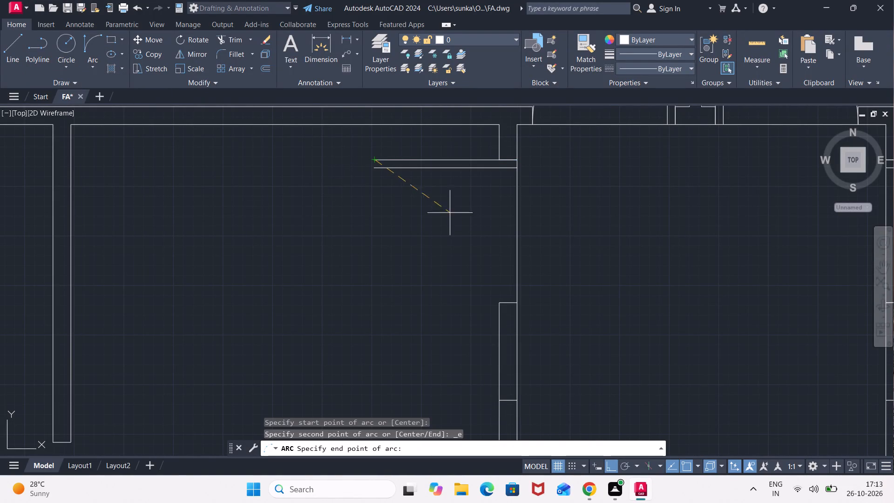
left_click(516, 303)
left_click(405, 311)
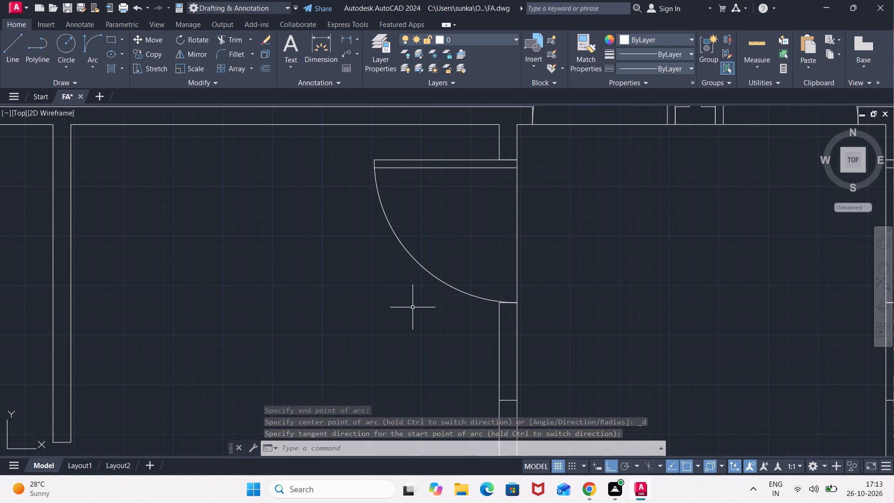
scroll(413, 307, "down", 1)
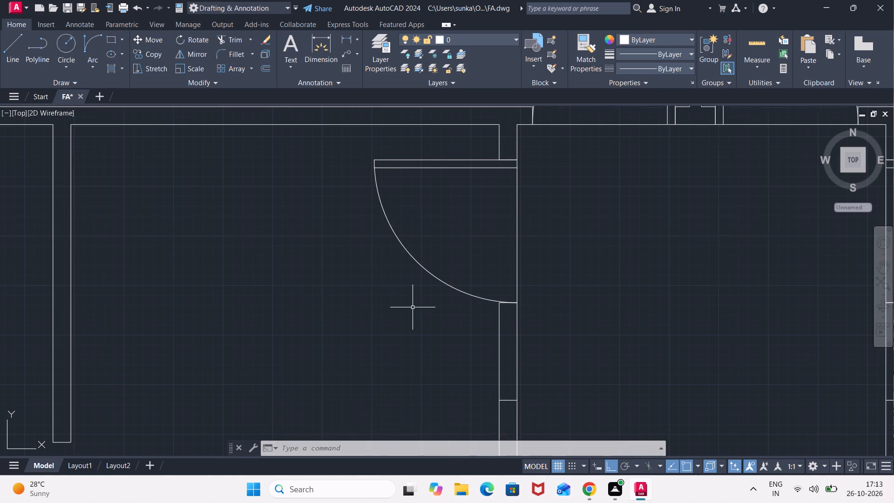
scroll(413, 307, "down", 2)
middle_click_drag(406, 315, 469, 227)
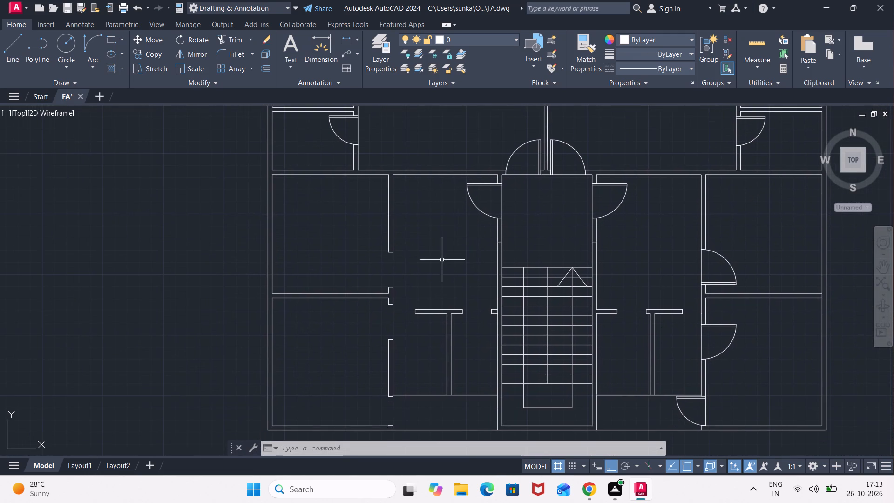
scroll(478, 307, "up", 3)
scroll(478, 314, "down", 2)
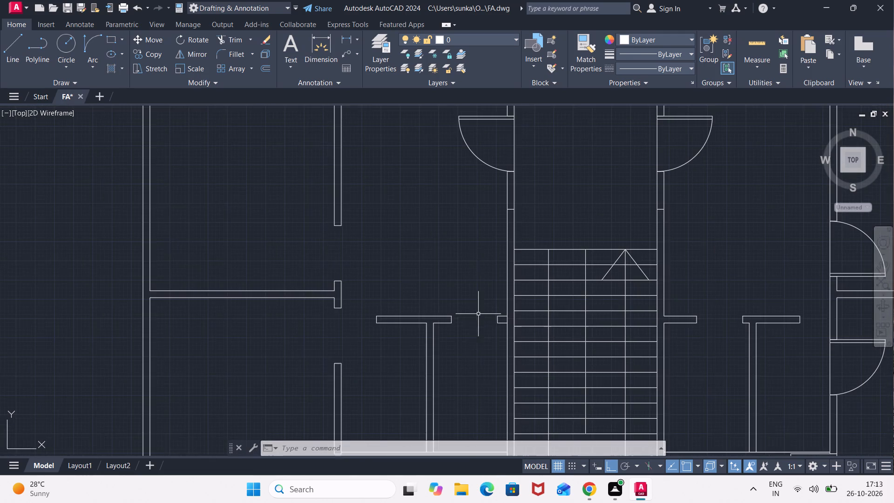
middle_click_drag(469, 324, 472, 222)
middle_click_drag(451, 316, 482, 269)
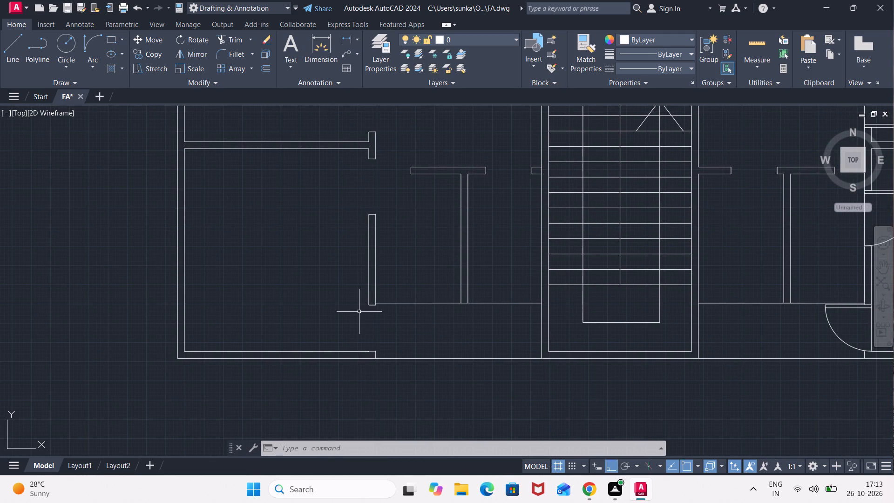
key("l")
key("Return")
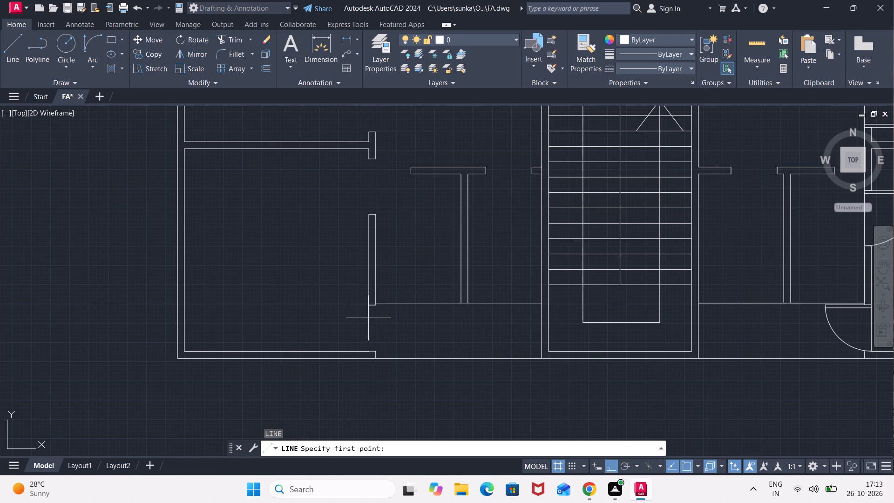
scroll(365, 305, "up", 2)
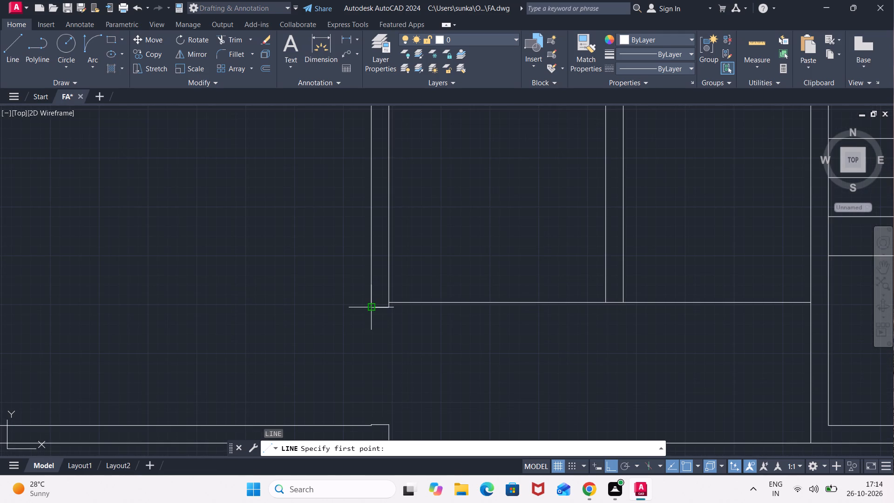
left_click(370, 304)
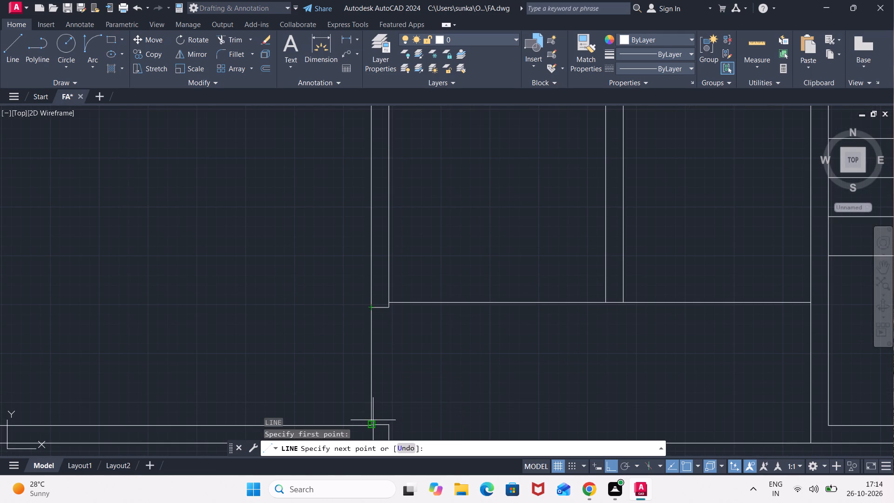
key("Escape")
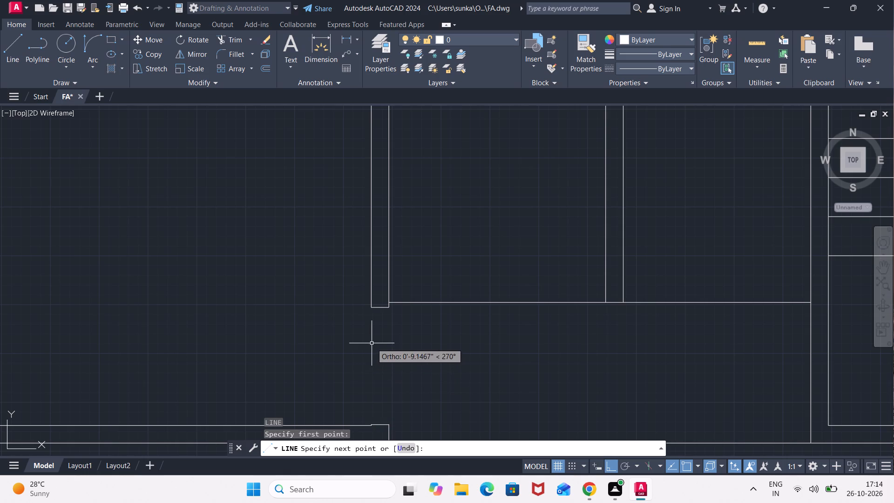
Draw a line across the southern opening in the southwest room's east wall, continuing with a 2'6" leaf line eastward from the northern jamb.
key("l")
key("Return")
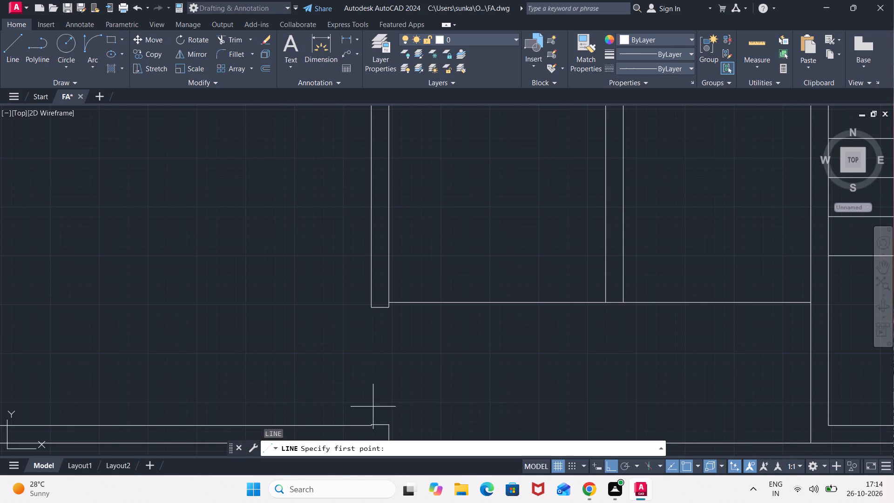
left_click(372, 421)
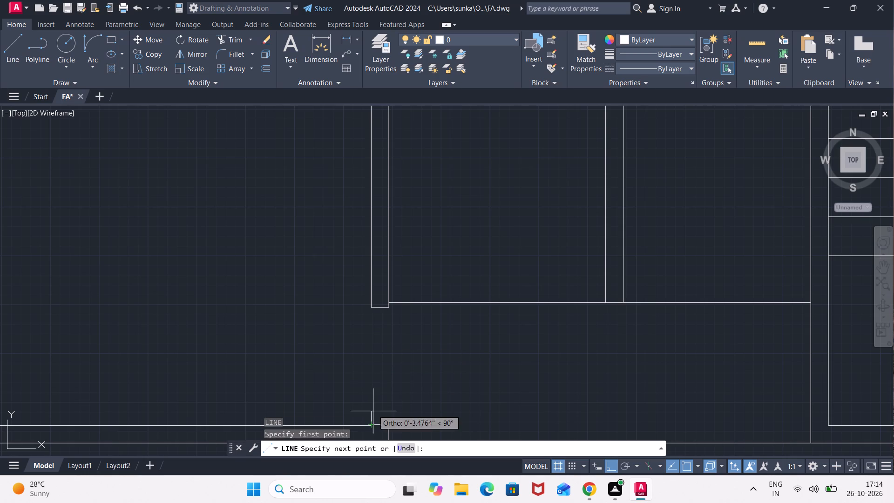
left_click(369, 310)
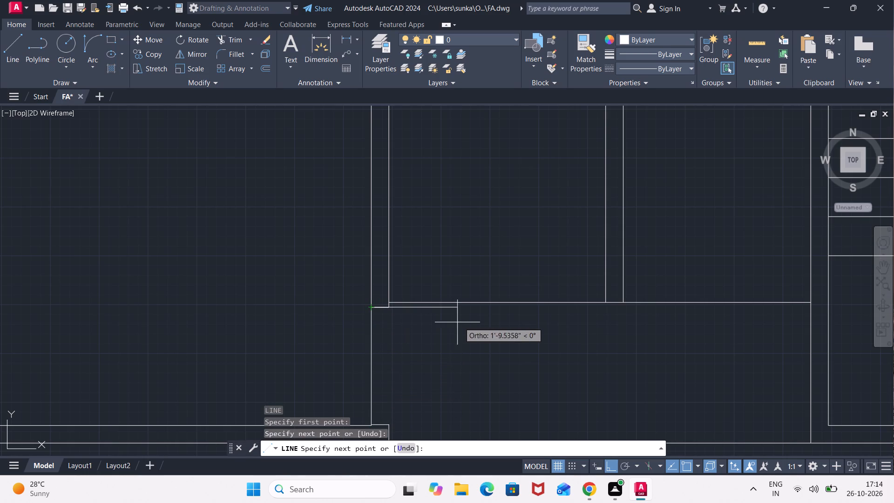
type("2'6\"")
key("Return")
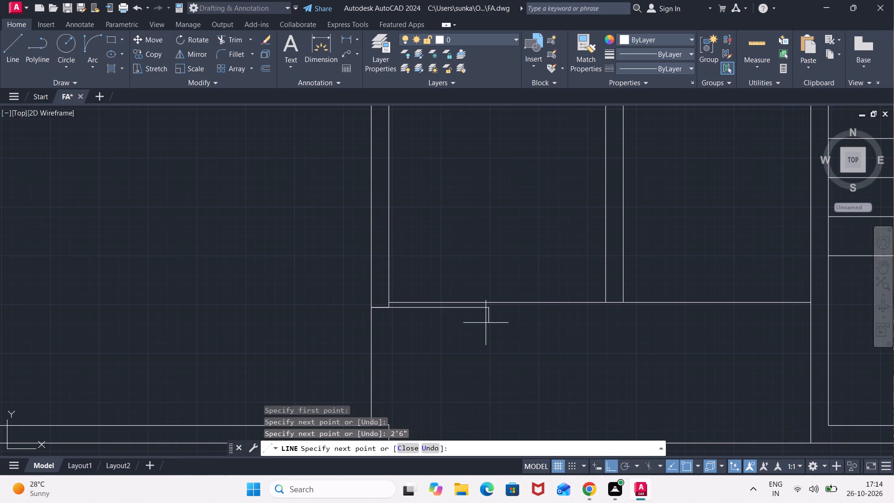
key("Escape")
Offset this 2'6" leaf line 2" to the south to give the door leaf its thickness.
key("o")
key("Return")
key("Return")
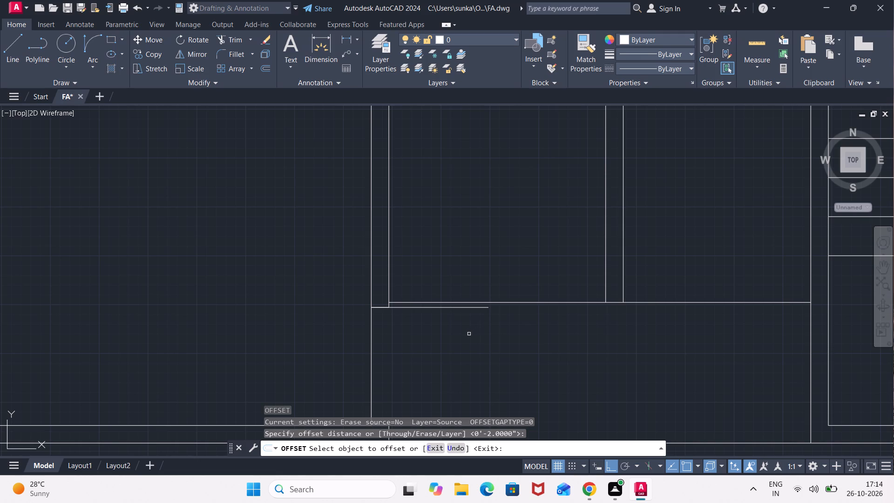
left_click(467, 307)
left_click(448, 353)
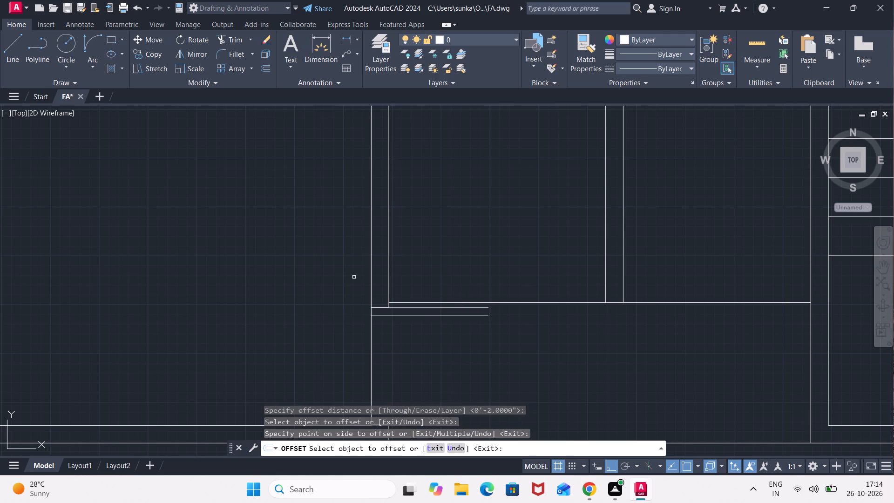
Draw this door's swing with a Start, End, Direction arc from the leaf's free end to the southern jamb's northwest corner.
left_click(91, 68)
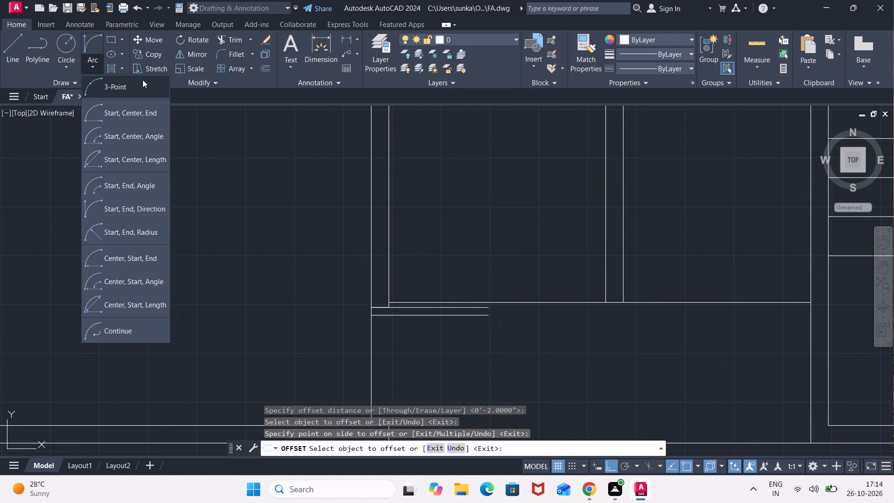
left_click(151, 210)
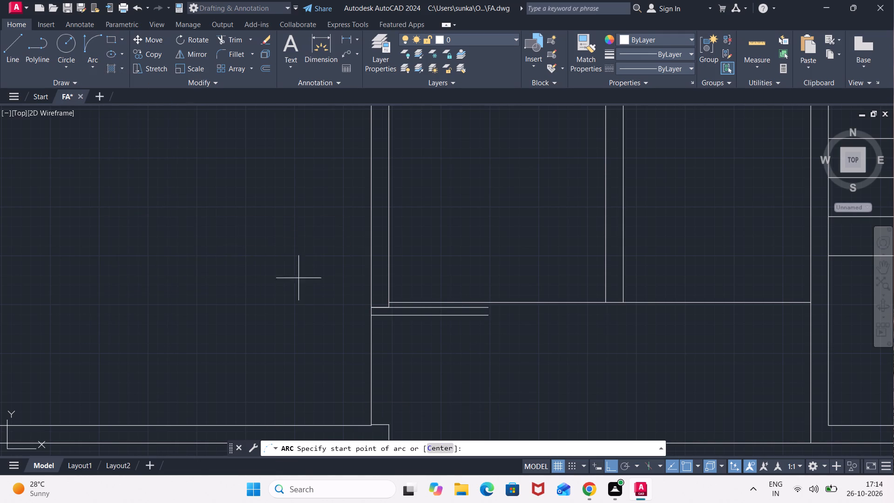
left_click(486, 306)
middle_click_drag(474, 352, 475, 337)
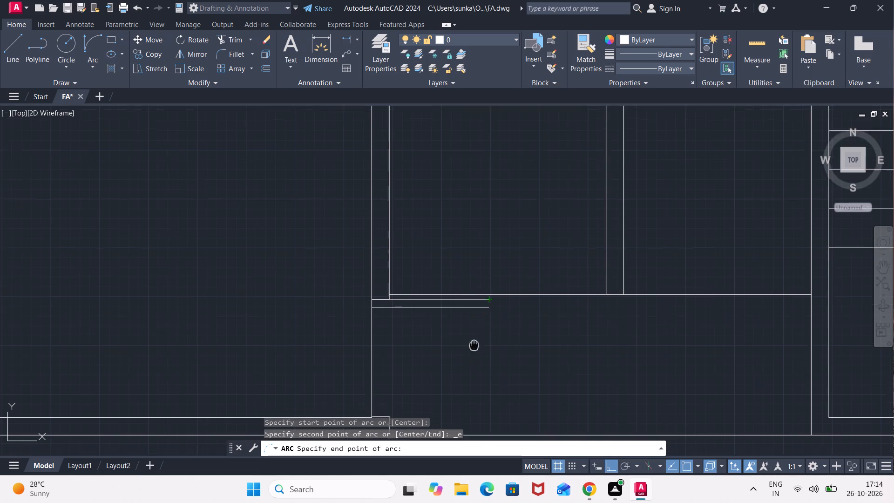
middle_click_drag(475, 337, 485, 242)
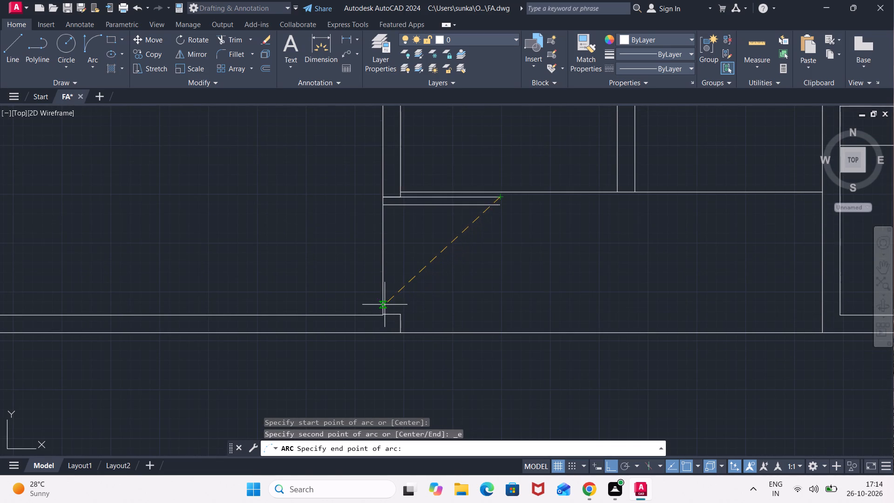
scroll(383, 309, "up", 2)
left_click(379, 320)
scroll(575, 265, "down", 3)
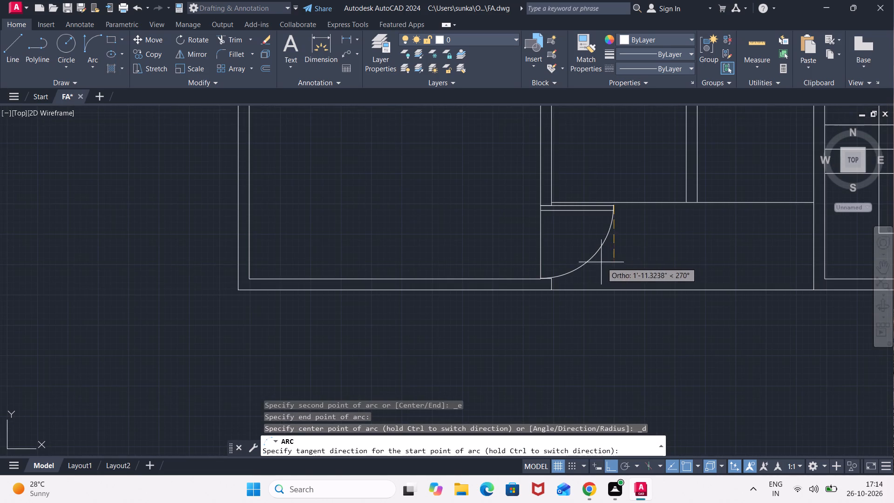
left_click(617, 258)
Draw a line across the northern opening in the southwest room's east wall, continuing with a 3' leaf line westward from the northern jamb.
scroll(664, 251, "down", 1)
middle_click_drag(664, 251, 609, 318)
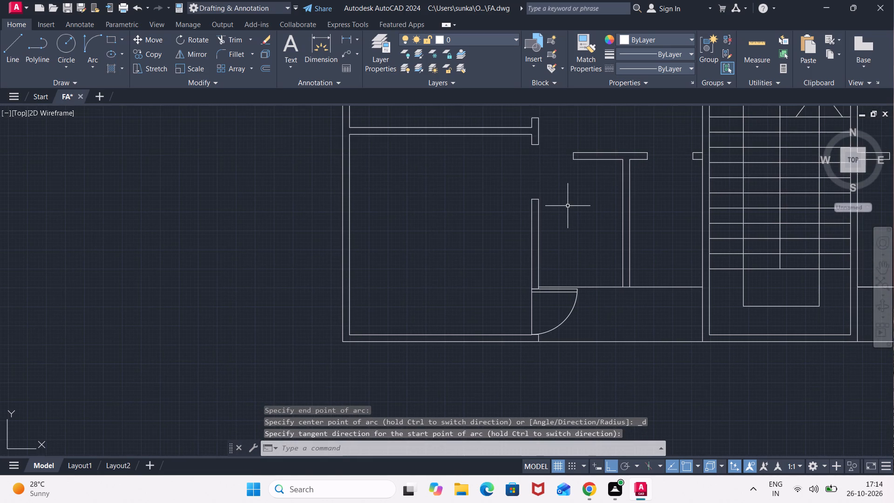
key("l")
key("Return")
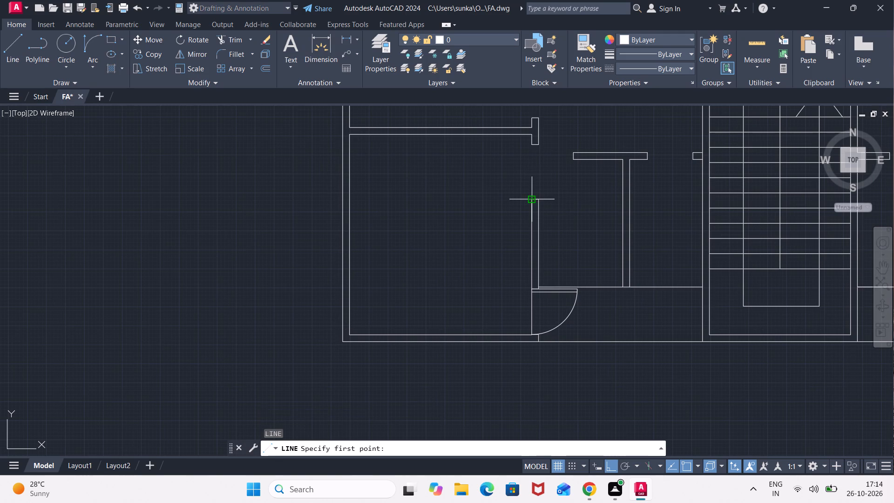
scroll(536, 199, "up", 1)
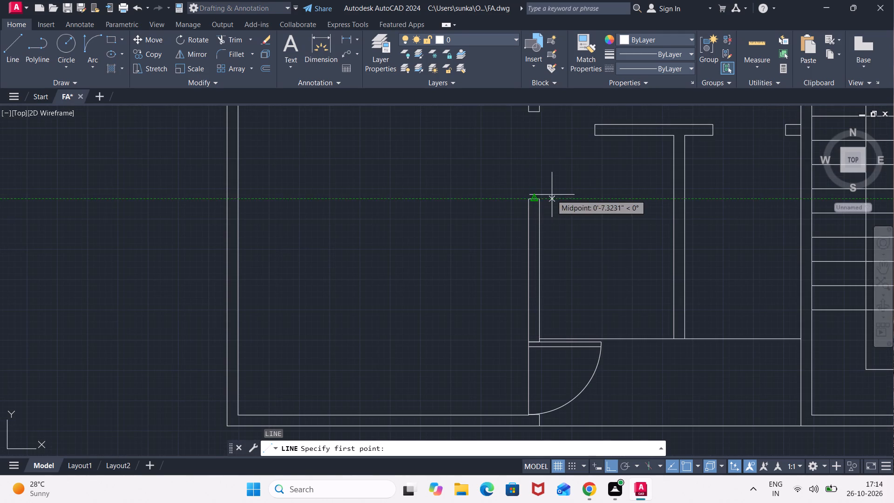
left_click(543, 201)
middle_click_drag(542, 156, 541, 231)
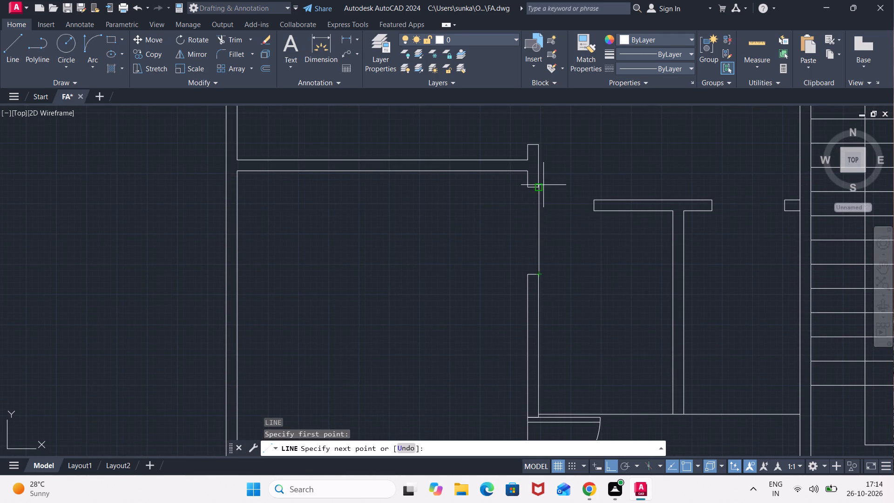
left_click(543, 185)
scroll(462, 190, "up", 3)
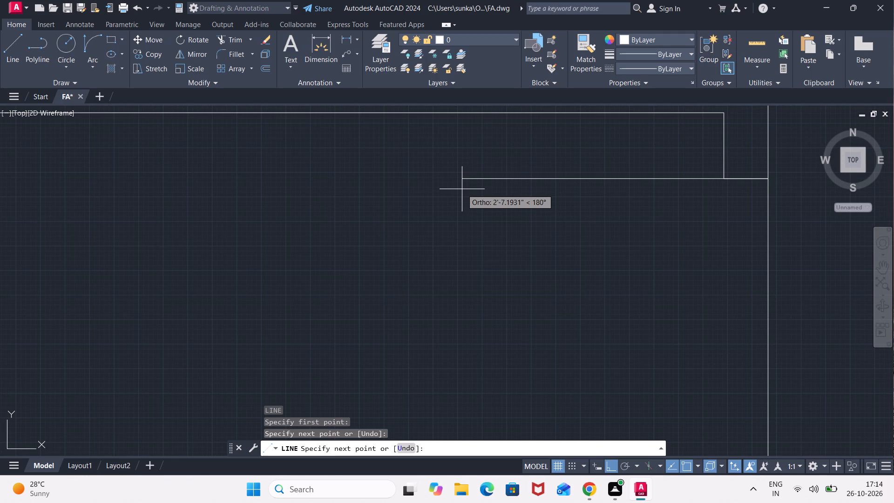
type("3'")
key("Return")
key("Escape")
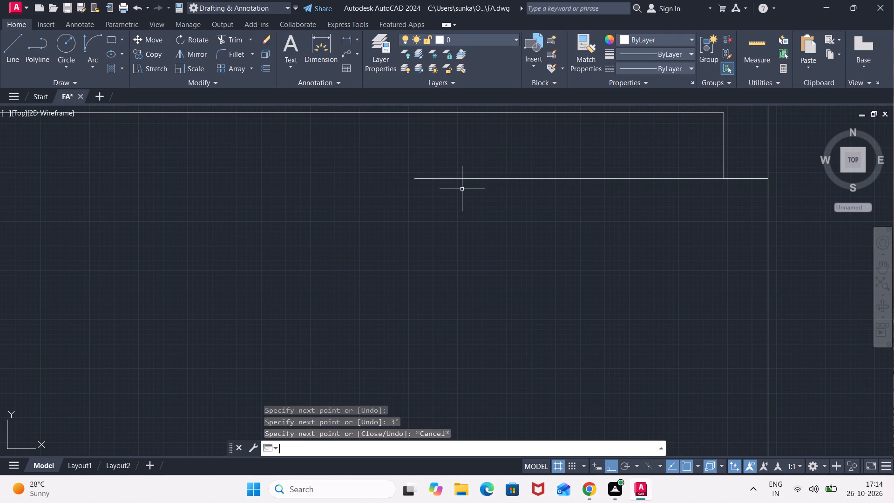
Offset the 3' leaf line at the southwest room's northern opening 2" to the south.
scroll(487, 207, "down", 3)
key("o")
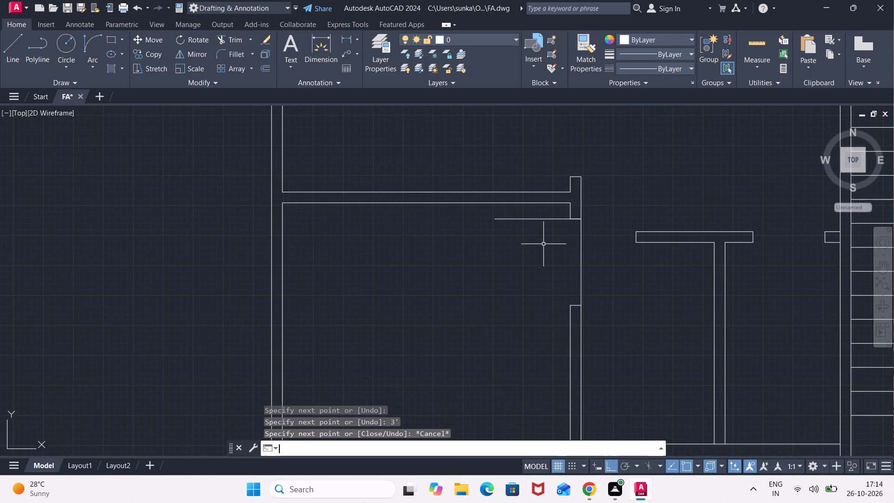
key("Return")
key("Return")
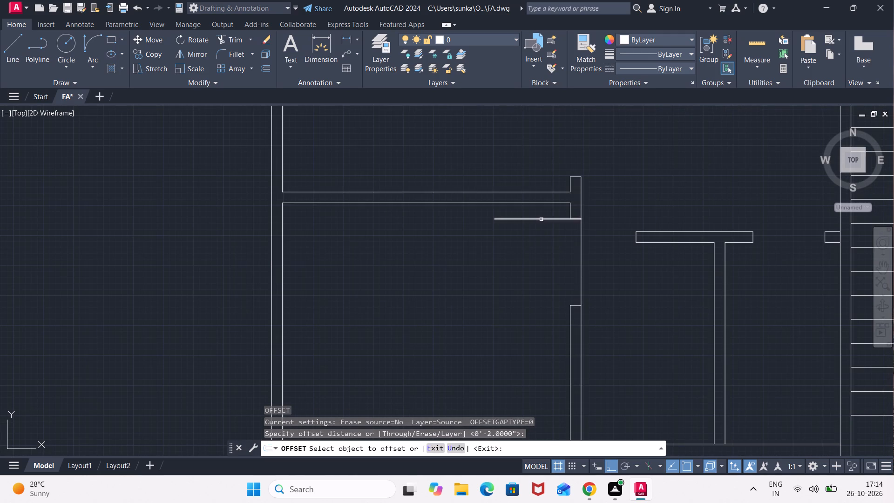
left_click(541, 219)
left_click(535, 257)
Draw this door's swing with a Start, End, Direction arc from the leaf's free end to the southern jamb's northeast corner.
left_click(90, 63)
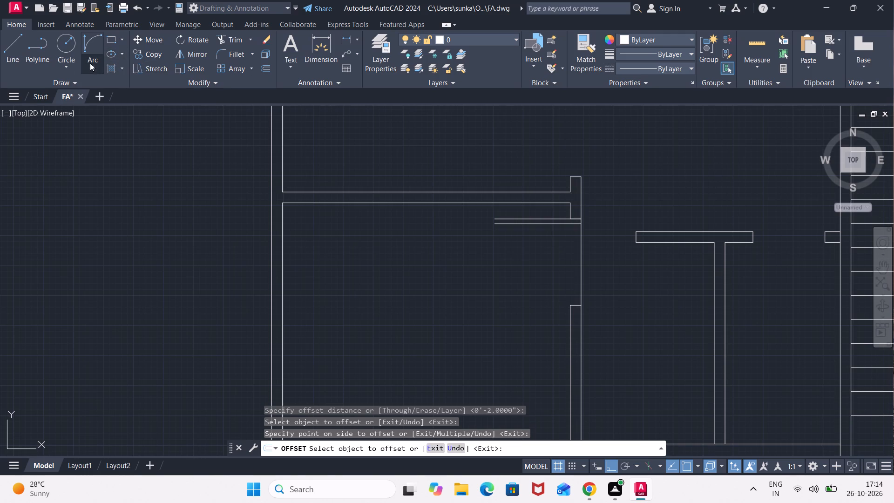
left_click(139, 212)
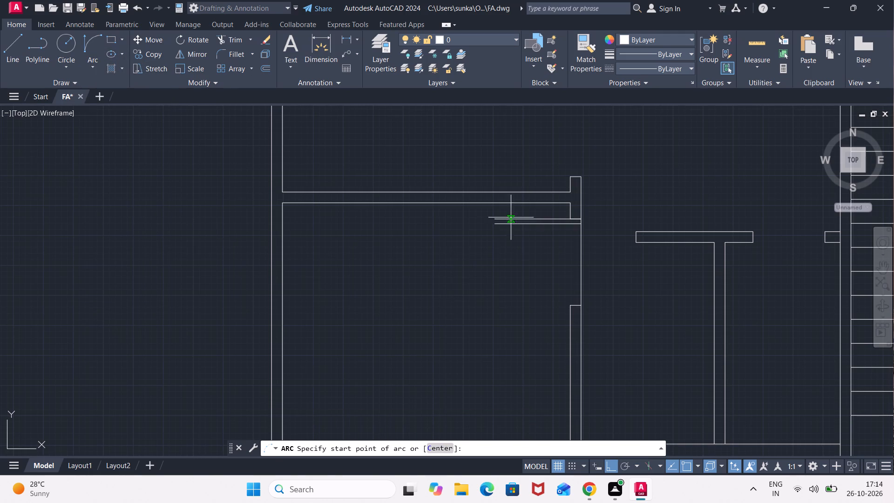
left_click(494, 217)
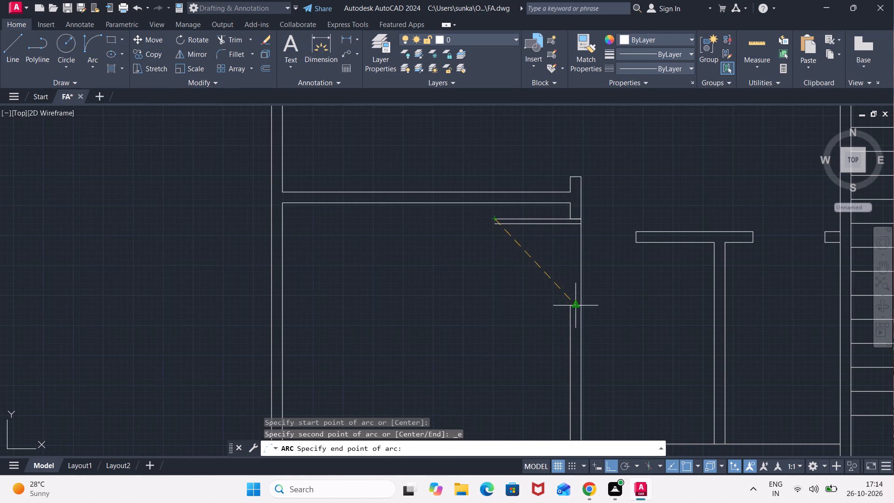
left_click(579, 305)
left_click(508, 307)
Draw a line across the east opening of the room north of it, continuing with a 3' leaf line westward from the southern jamb.
scroll(590, 271, "down", 1)
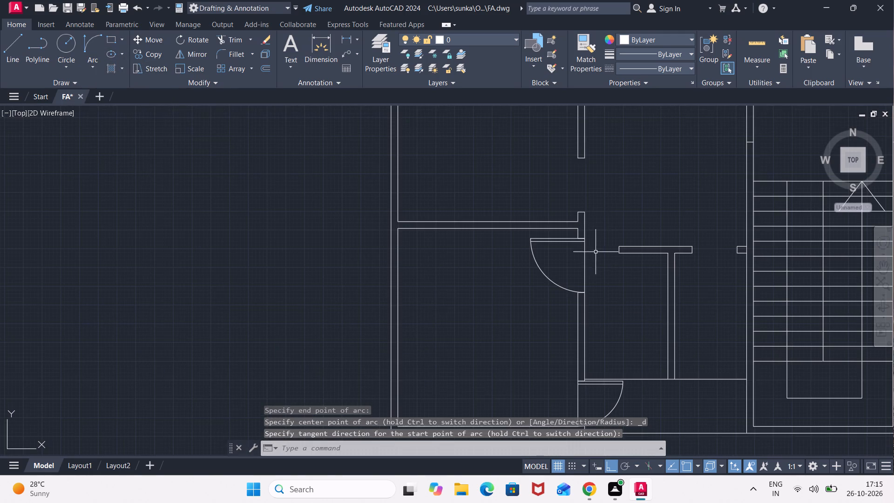
middle_click_drag(585, 217, 574, 257)
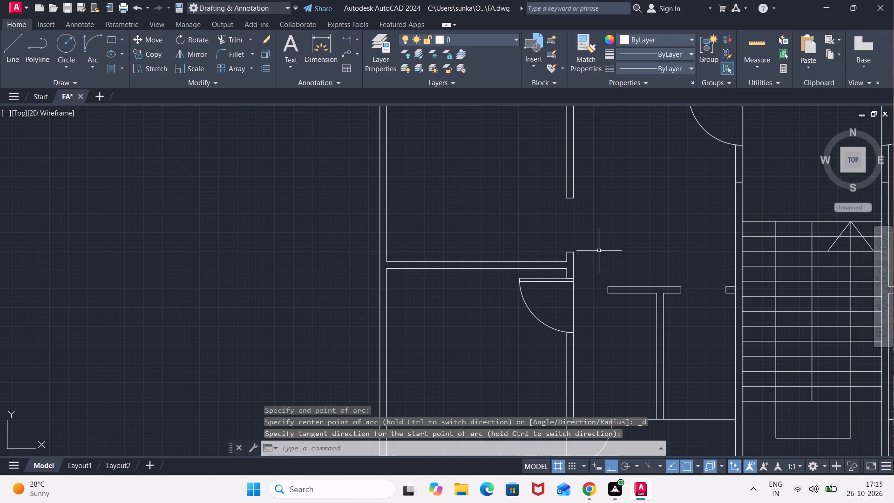
key("l")
key("Return")
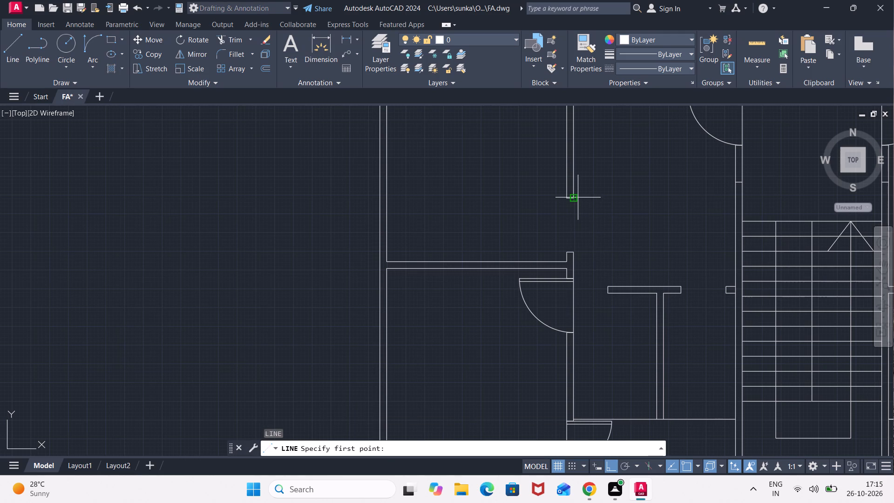
left_click(578, 197)
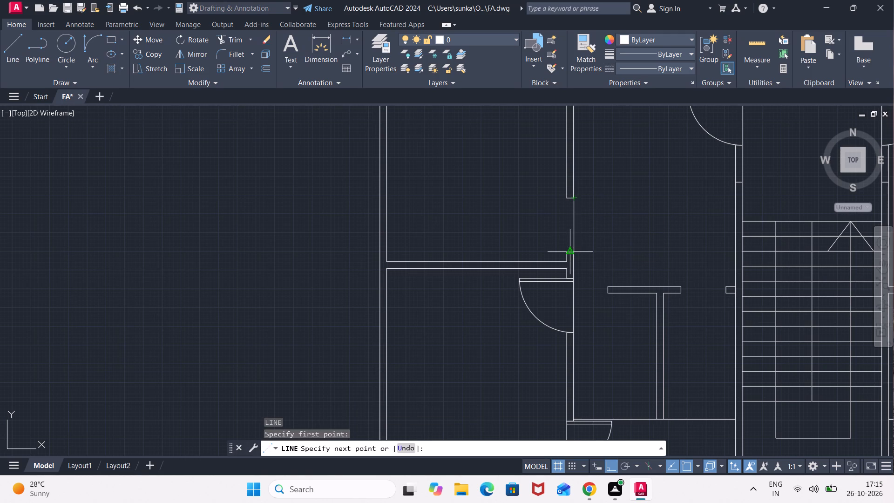
scroll(571, 252, "up", 2)
left_click(573, 251)
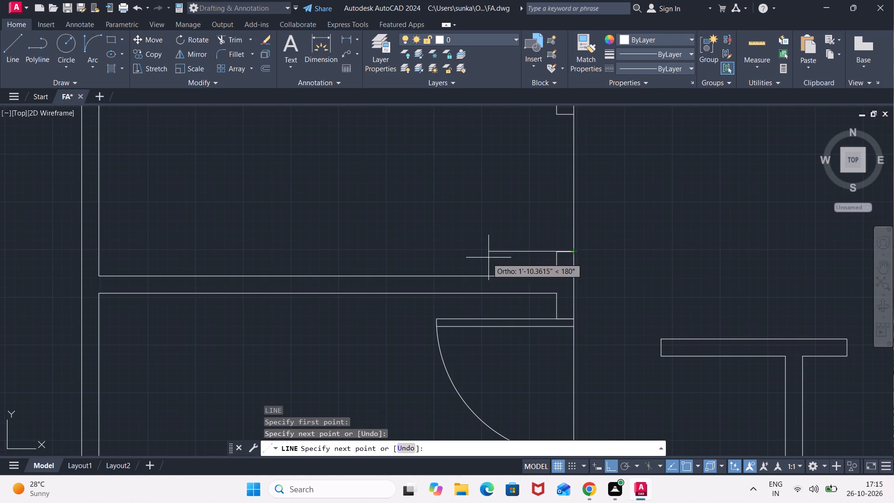
type("3'")
key("Return")
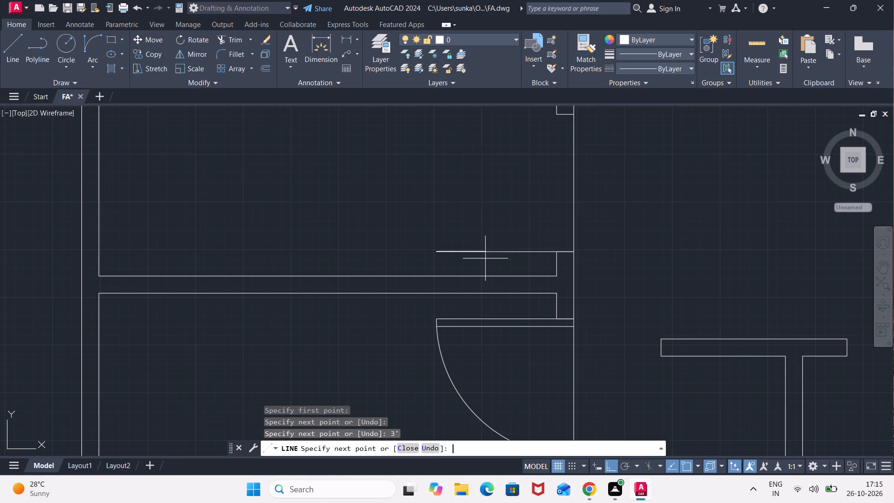
key("Escape")
Offset the 3' leaf line at this room's east opening 2" to the north.
key("o")
key("Return")
key("Return")
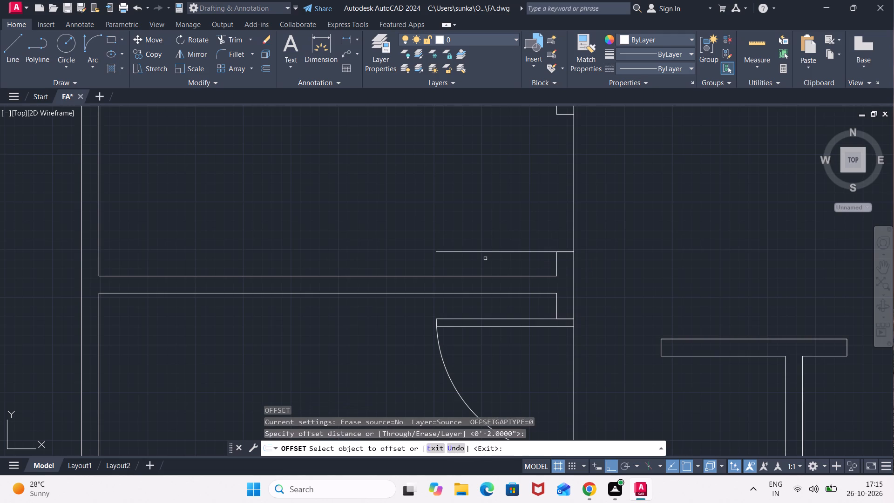
left_click(488, 252)
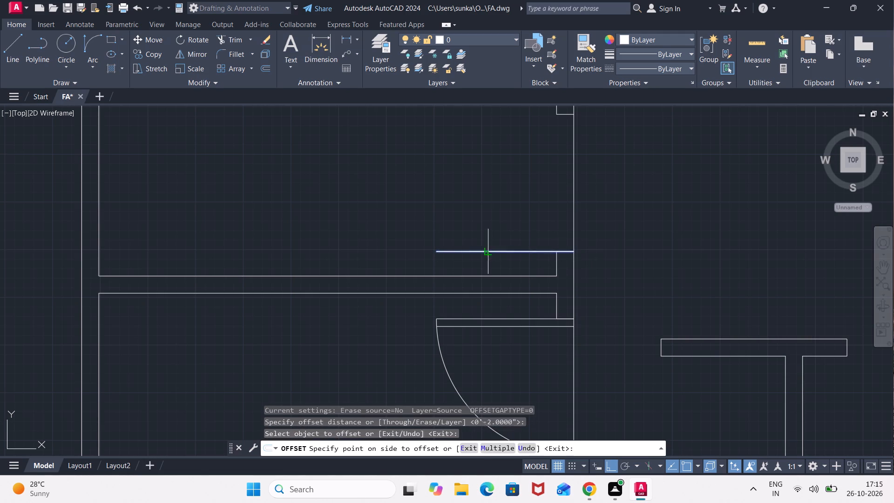
left_click(472, 213)
Draw this door's swing with a Start, End, Direction arc from the leaf's free end to the northern jamb's southeast corner.
left_click(88, 62)
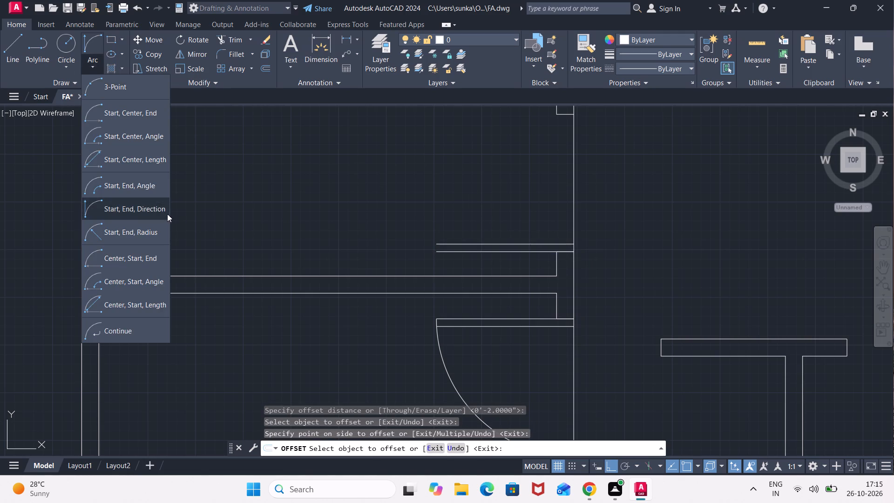
left_click(157, 207)
left_click(434, 252)
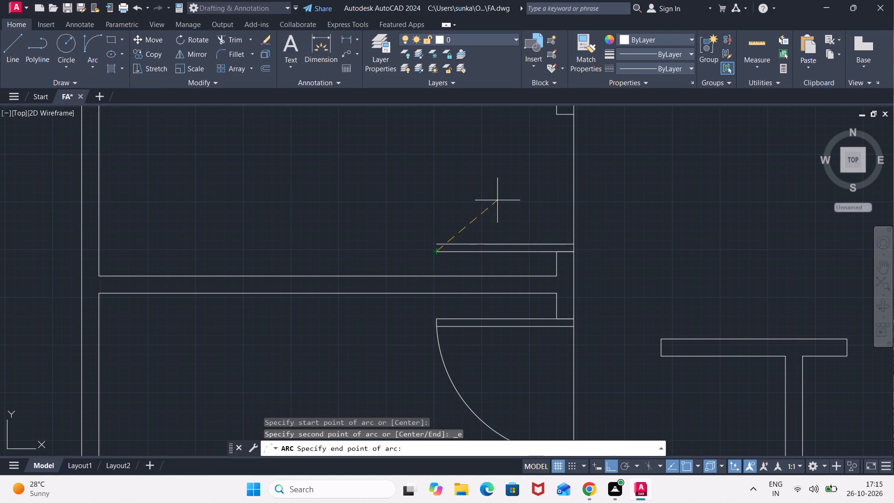
middle_click_drag(573, 122, 571, 150)
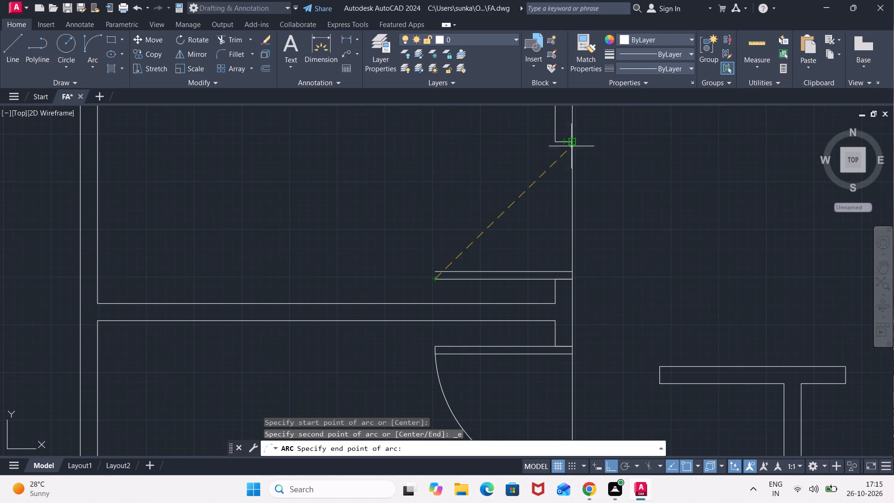
left_click(571, 144)
left_click(444, 154)
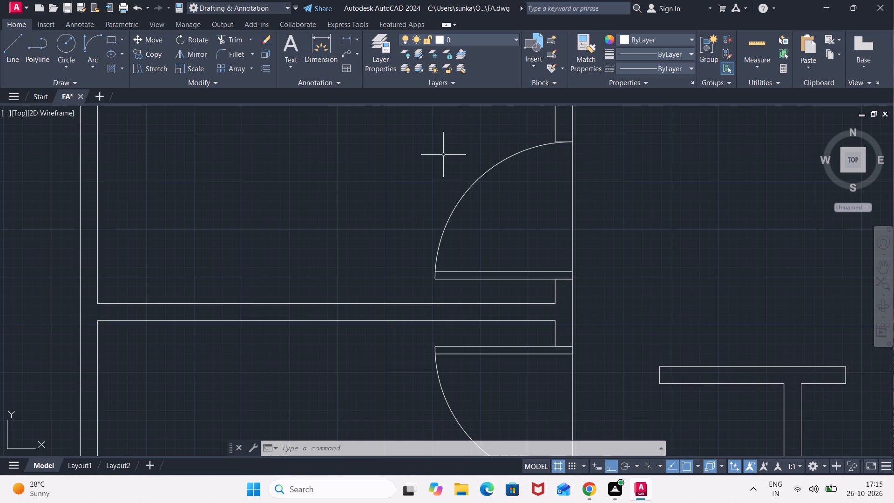
Draw a line across the partition opening just west of the staircase, continuing with a 2'6" leaf line southward from the eastern jamb.
scroll(443, 155, "down", 3)
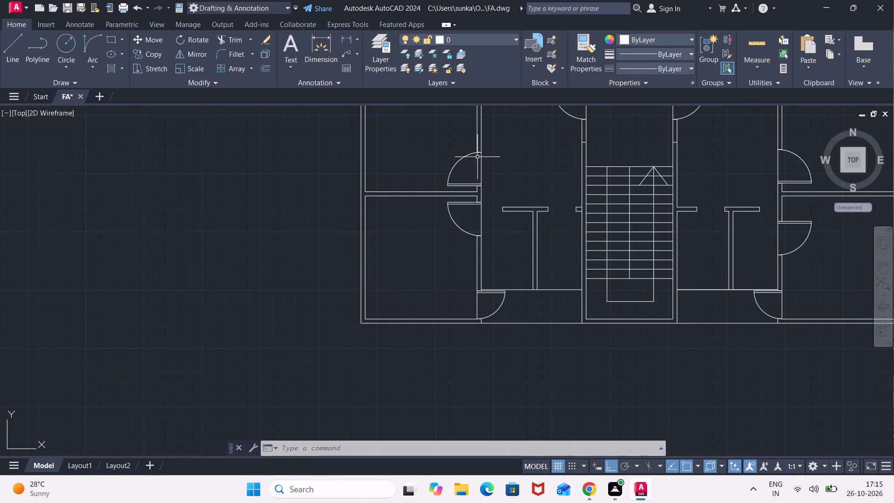
middle_click_drag(542, 152, 494, 117)
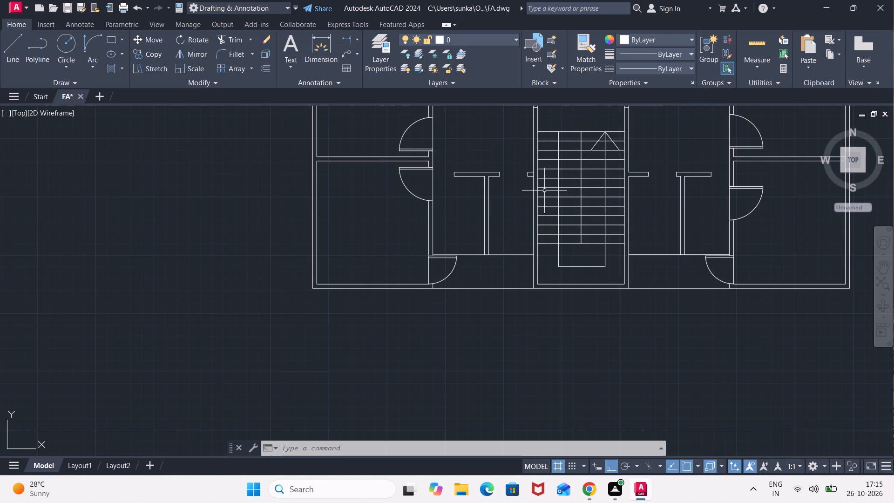
scroll(516, 194, "up", 1)
key("l")
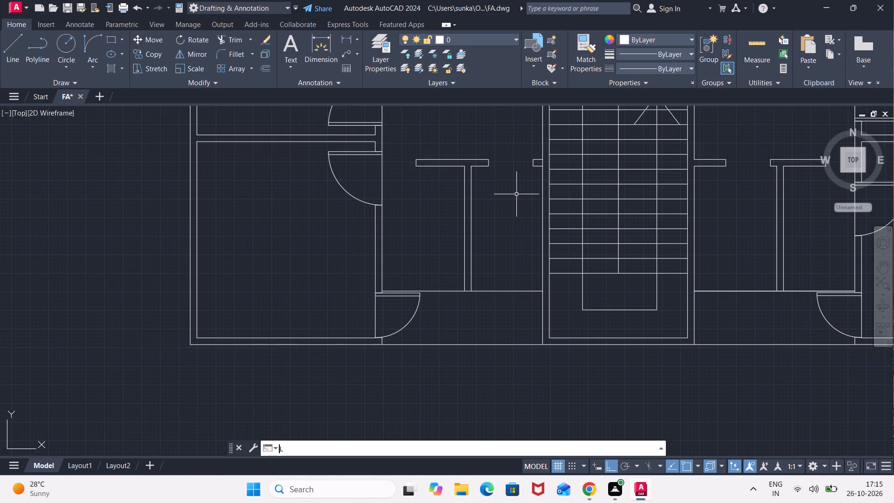
key("Return")
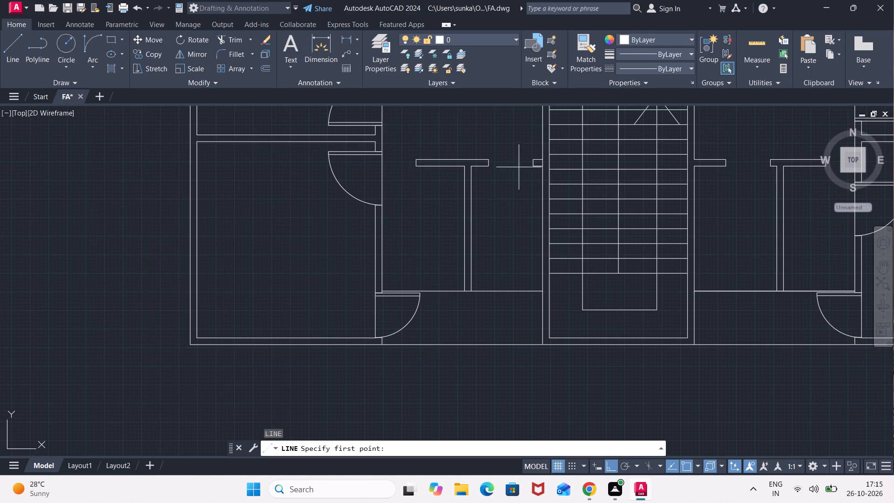
scroll(531, 160, "up", 1)
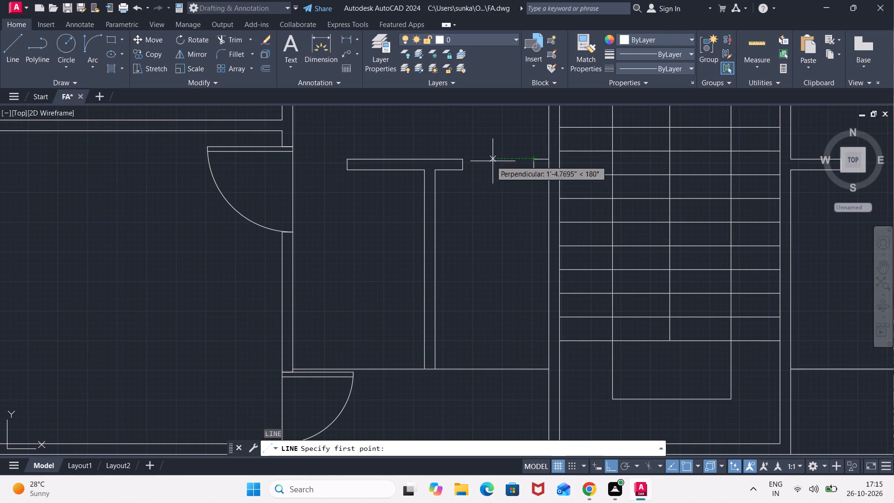
left_click(464, 160)
left_click(533, 156)
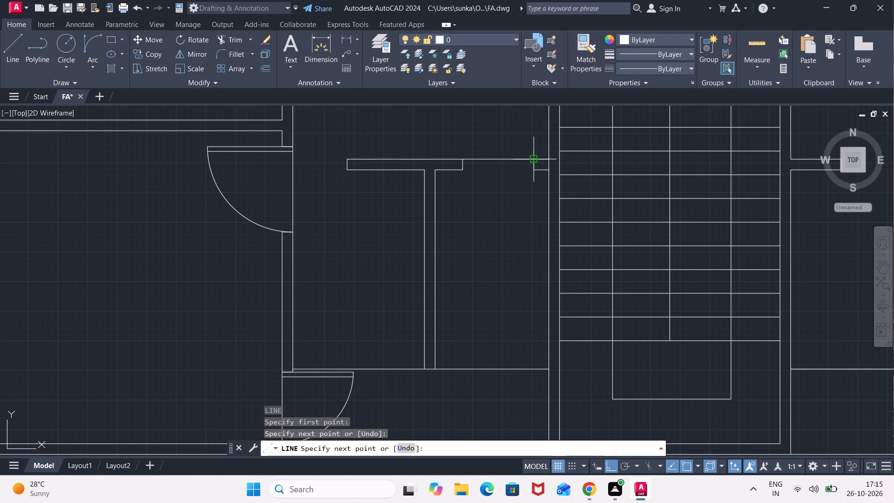
type("2'6\"")
key("Return")
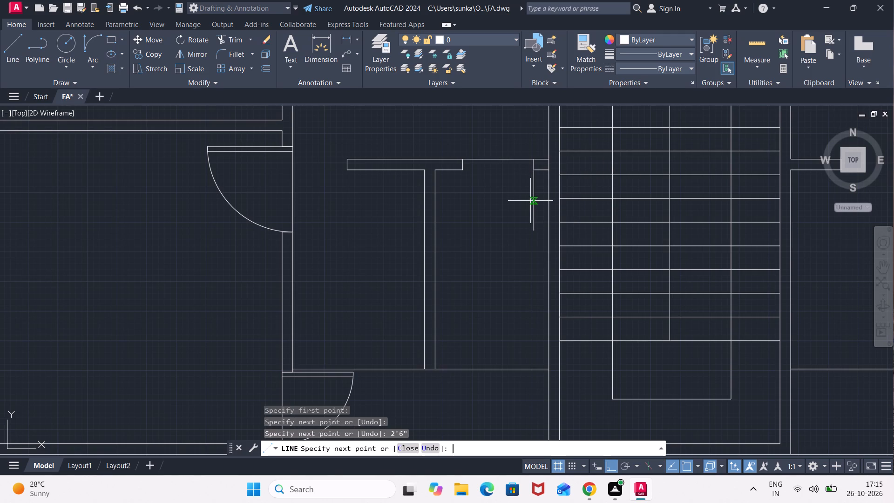
key("Escape")
Offset the 2'6" leaf line west of the staircase 2" to the west.
key("o")
key("Return")
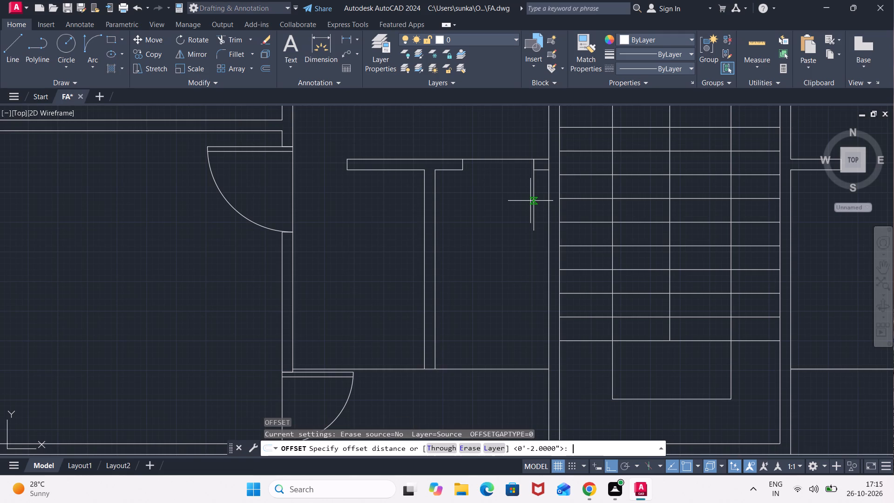
key("Return")
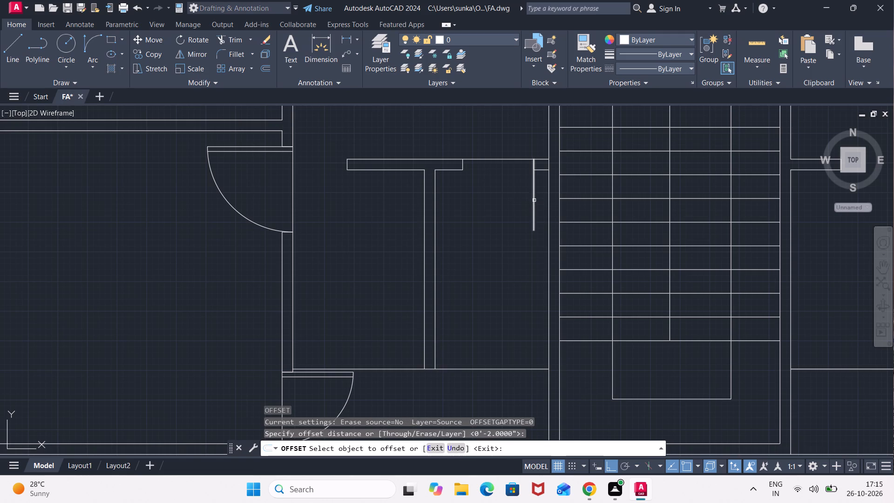
left_click(534, 200)
left_click(500, 211)
key("Escape")
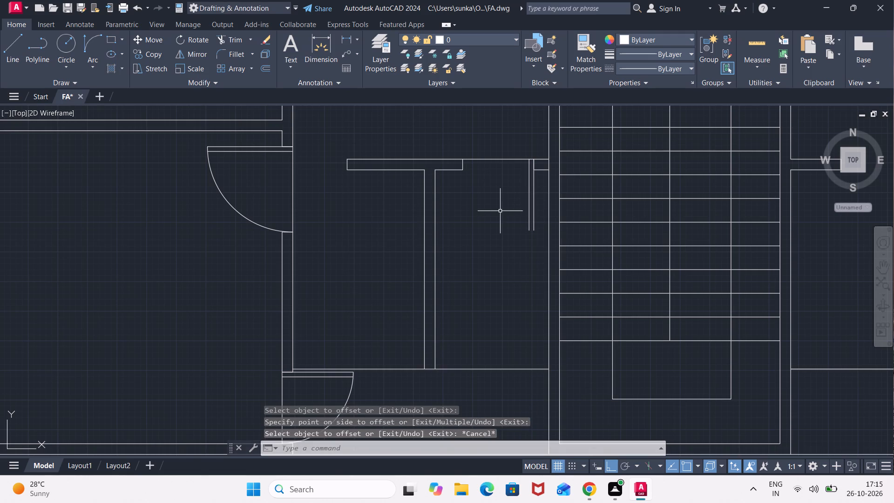
Draw this door's swing with a Start, End, Direction arc from the leaf's free end to the western jamb's northeast corner.
left_click(93, 44)
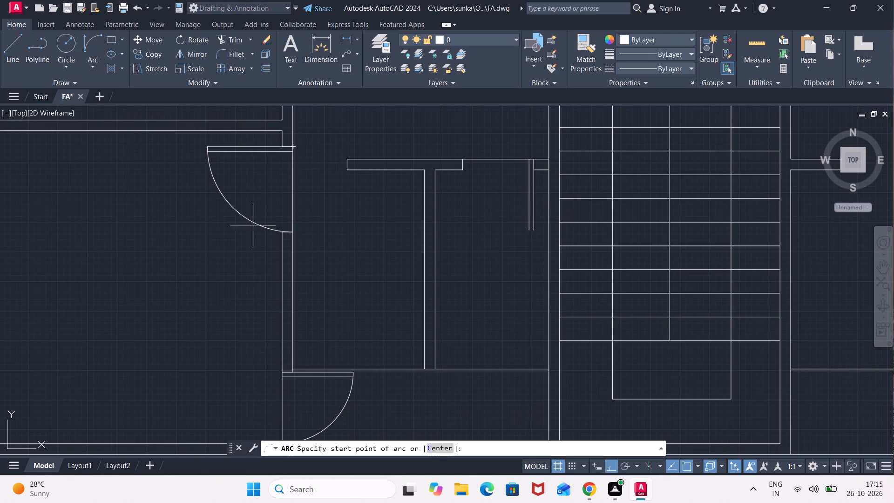
scroll(531, 235, "up", 1)
left_click(536, 229)
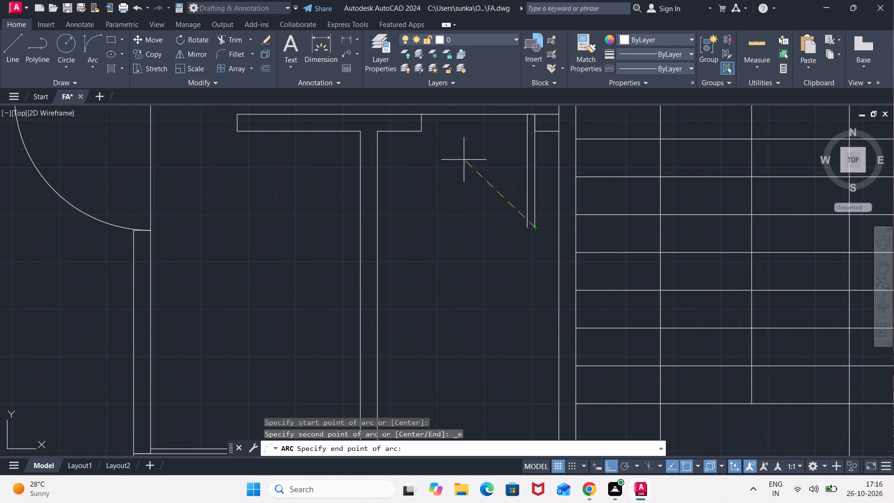
middle_click_drag(452, 145, 437, 211)
left_click(408, 179)
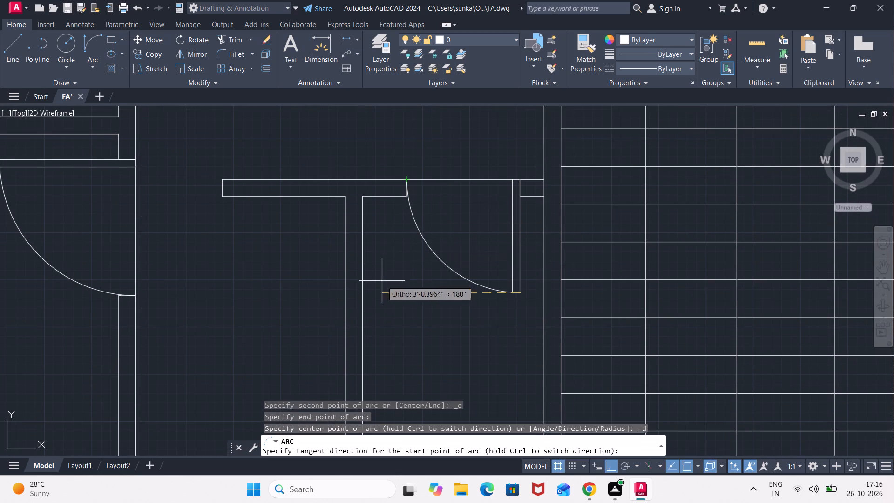
left_click(382, 282)
Draw a line across the partition opening just east of the staircase, continuing with a 2'6" leaf line southward from the western jamb.
scroll(447, 318, "down", 4)
middle_click_drag(449, 333, 431, 269)
scroll(434, 300, "up", 1)
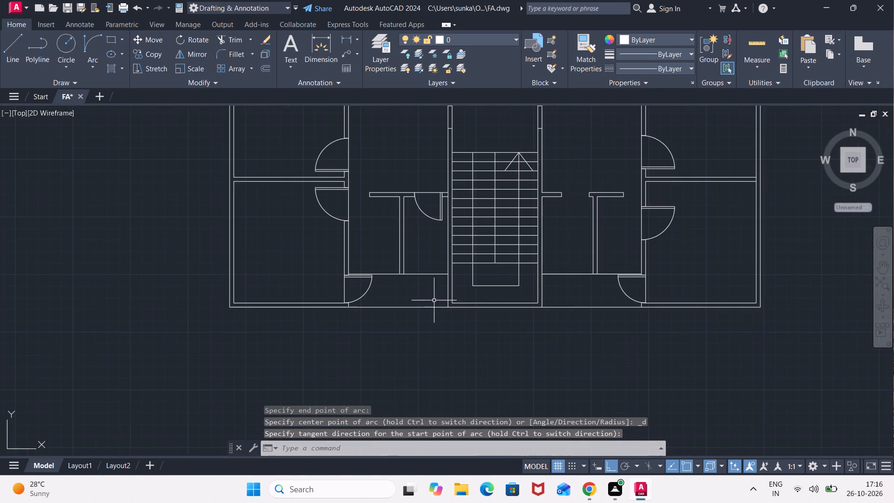
scroll(434, 300, "up", 1)
middle_click_drag(641, 203, 488, 298)
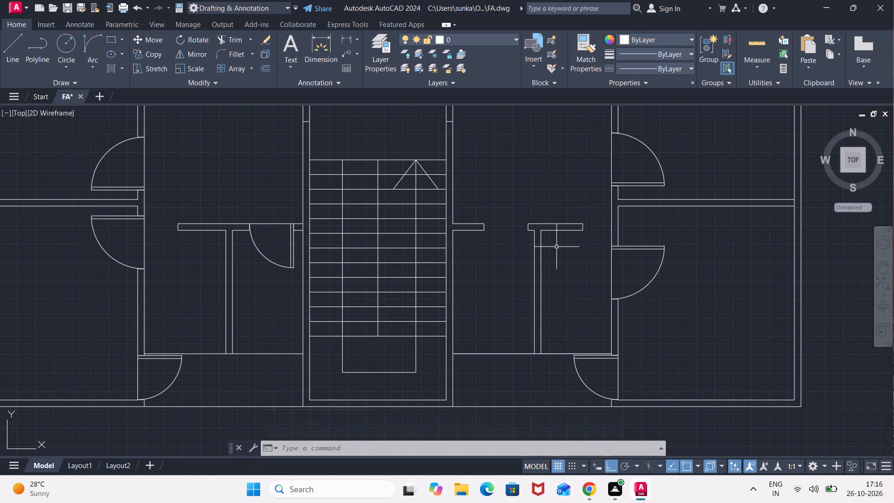
key("l")
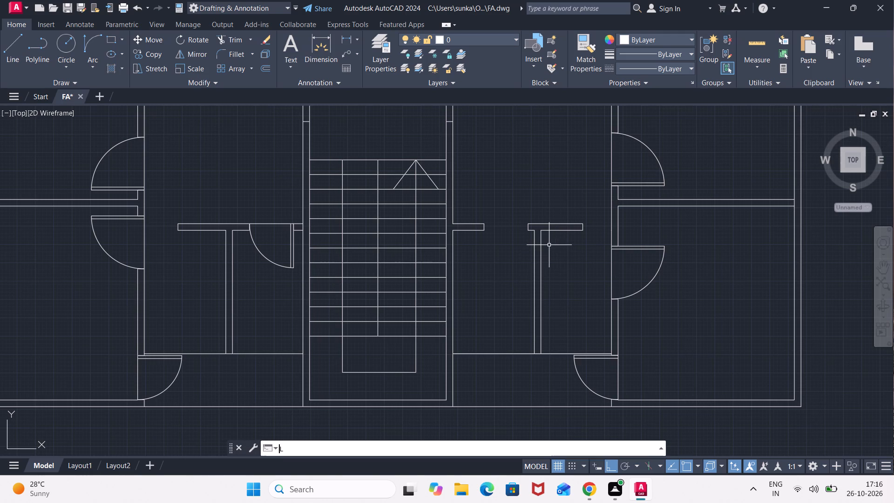
key("Return")
scroll(533, 231, "up", 1)
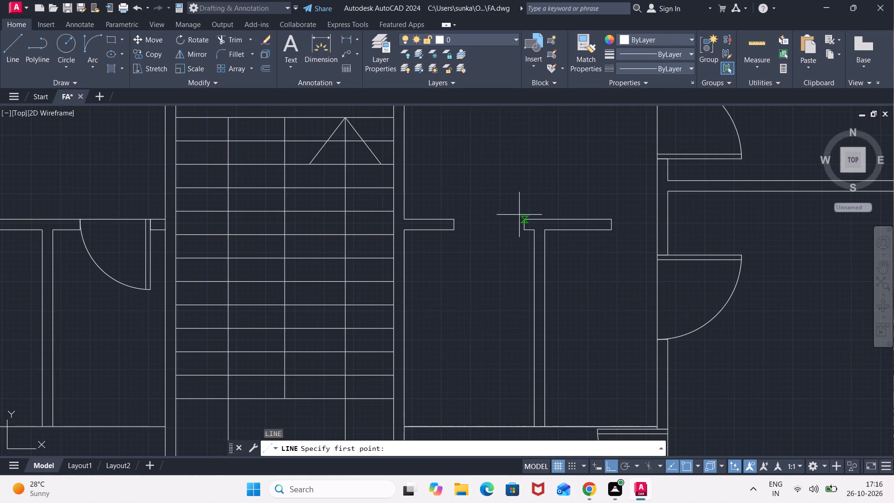
left_click(522, 217)
left_click(455, 220)
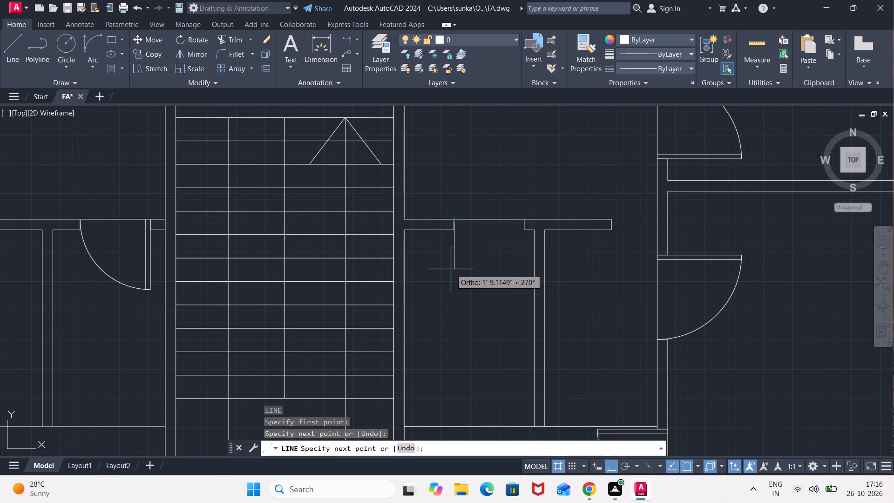
type("2'6")
key("shift+quotedbl")
key("Return")
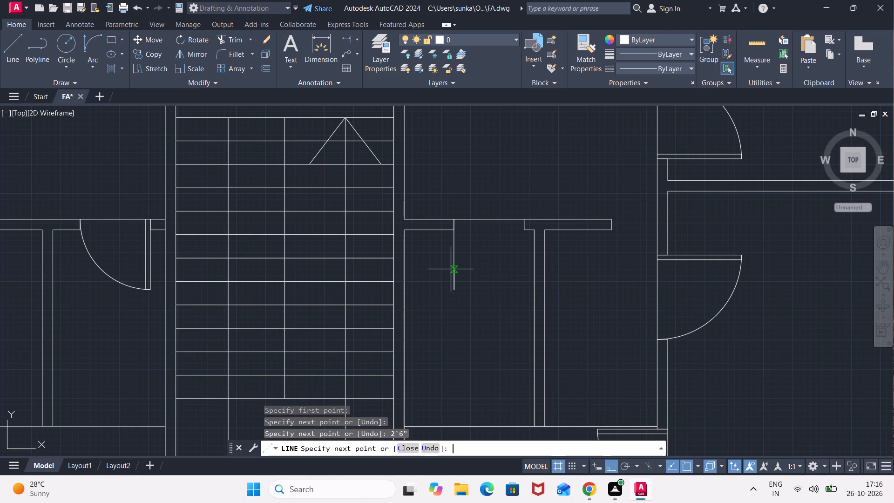
key("Escape")
Offset the 2'6" leaf line east of the staircase 2" to the east.
key("o")
key("Return")
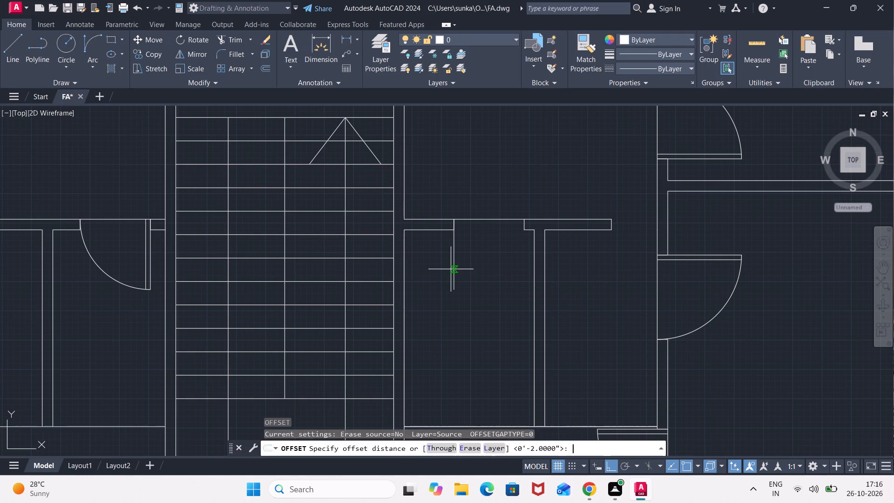
key("Return")
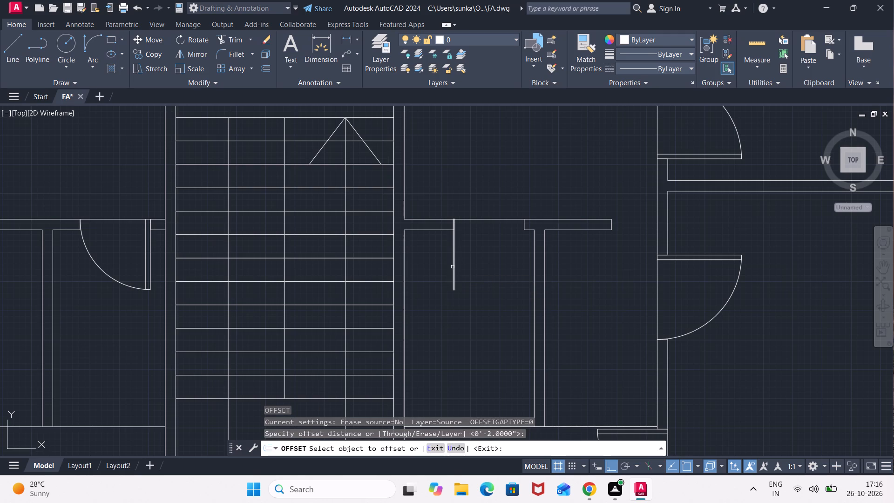
left_click(453, 268)
left_click(496, 253)
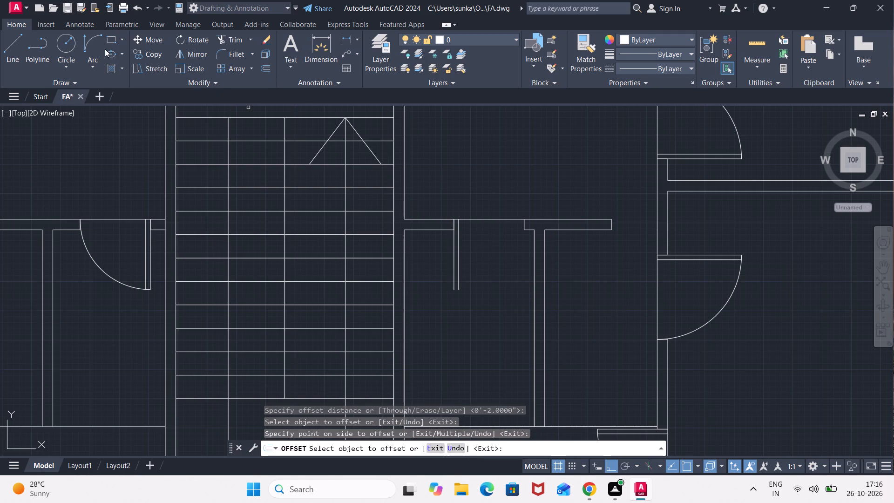
Draw this door's swing with a Start, End, Direction arc from the leaf's free end to the eastern jamb's northwest corner.
left_click(87, 55)
left_click(137, 214)
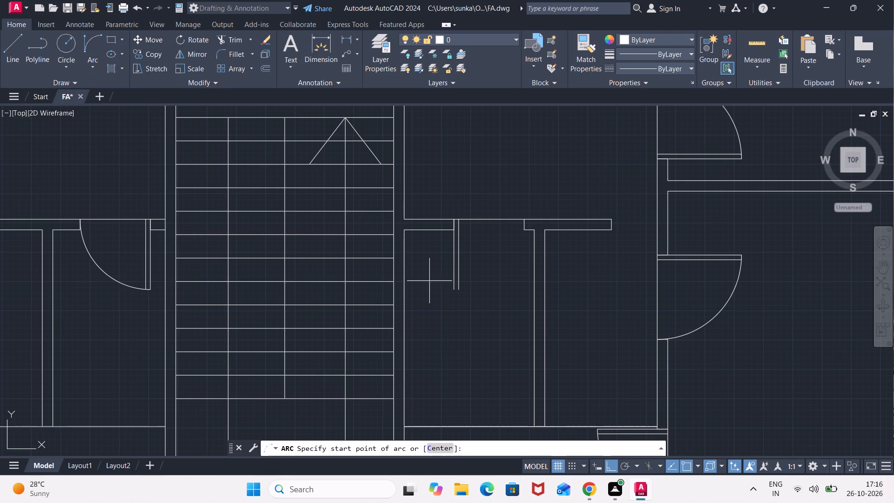
left_click(453, 294)
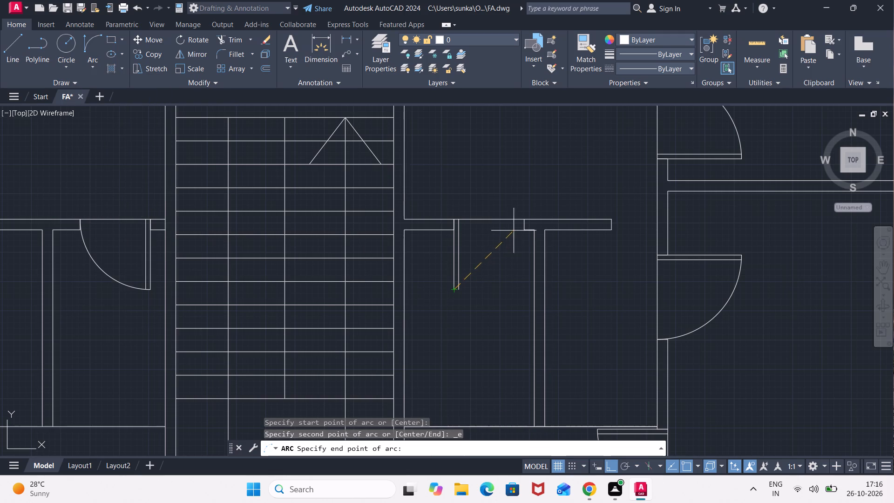
left_click(525, 220)
left_click(527, 282)
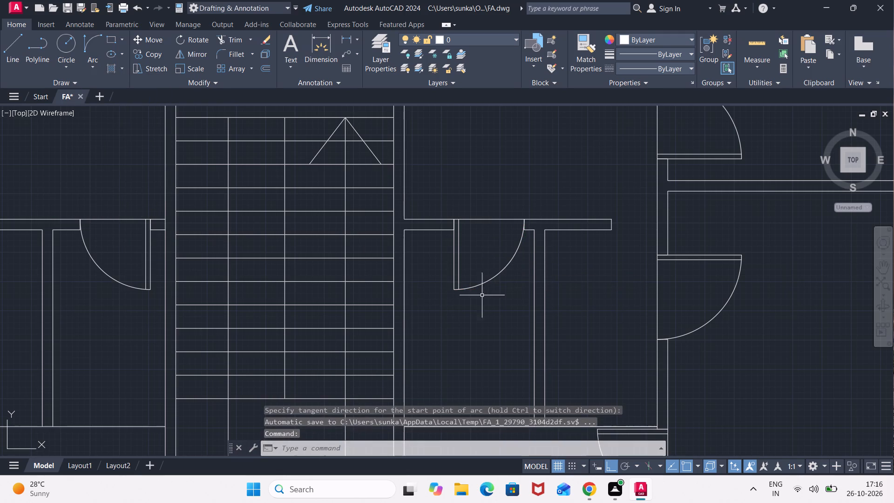
Trim the inner leaf line's overshoot beyond the swing arc at the eastern door of the northwest bedroom pair.
scroll(467, 306, "down", 3)
middle_click_drag(465, 238, 492, 310)
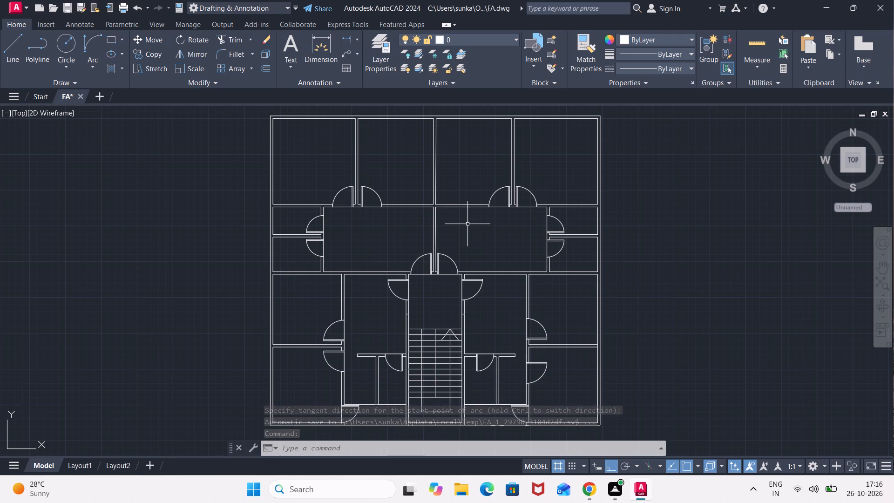
key("Escape")
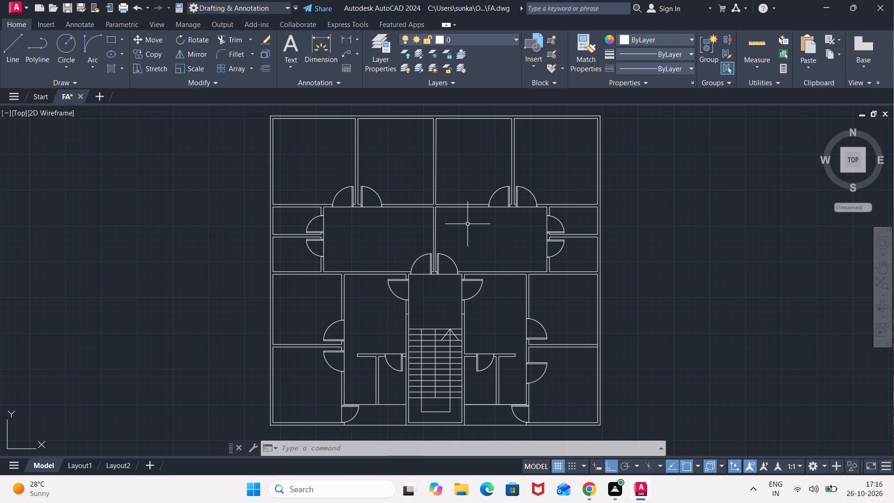
scroll(376, 226, "up", 2)
type("TR")
key("Return")
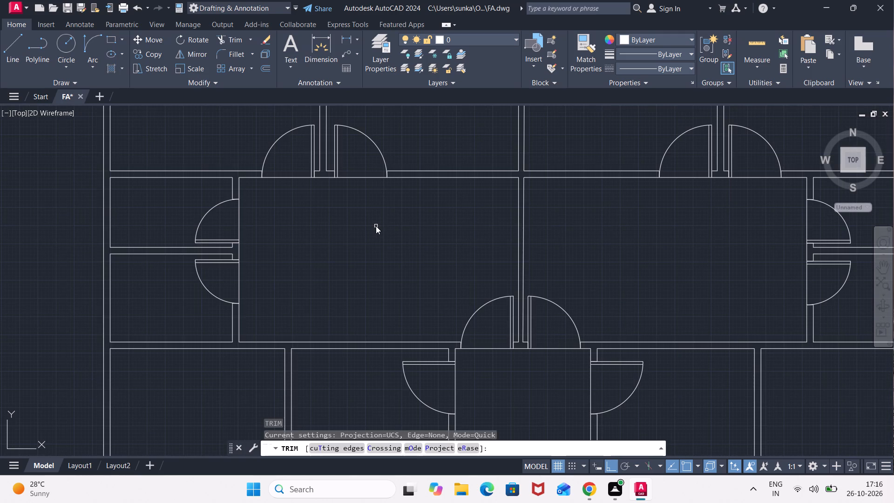
middle_click_drag(342, 136, 380, 212)
scroll(380, 200, "up", 5)
middle_click_drag(344, 210, 438, 178)
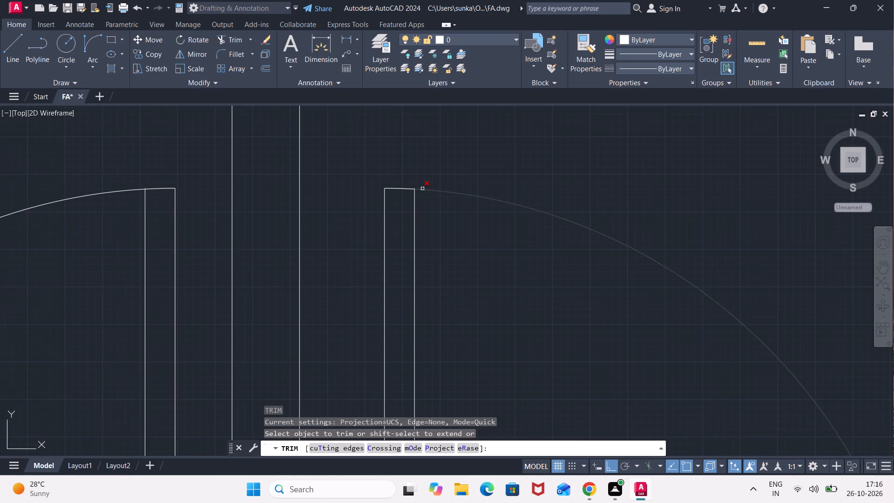
scroll(422, 189, "up", 5)
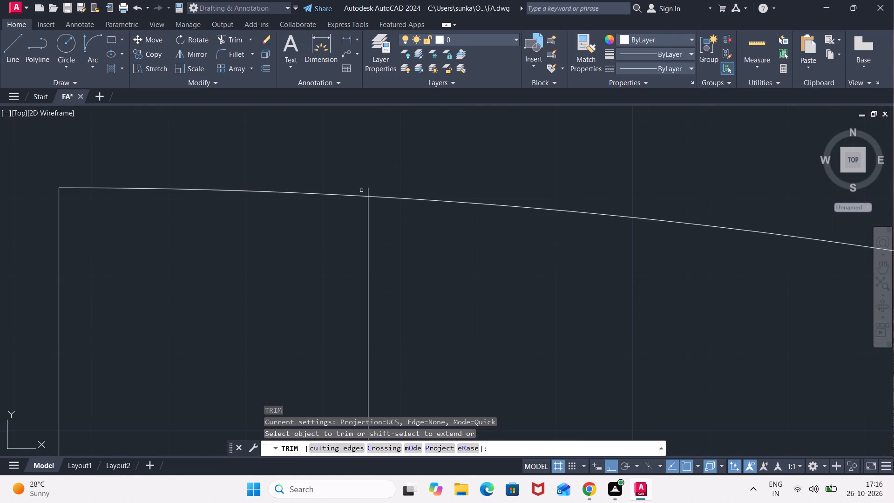
left_click(367, 190)
Trim the inner leaf line's overshoot beyond the swing arc at the western door of the northwest bedroom pair.
scroll(271, 168, "down", 4)
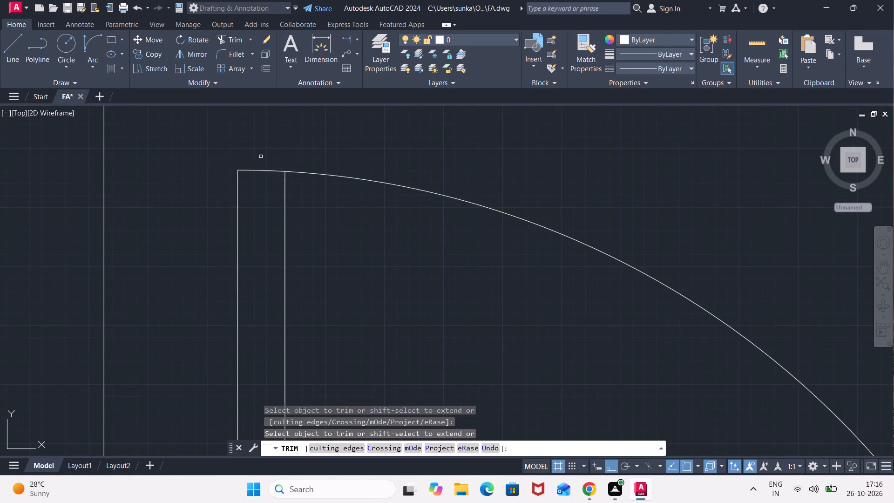
scroll(233, 163, "down", 4)
middle_click_drag(223, 170, 379, 168)
scroll(338, 167, "up", 3)
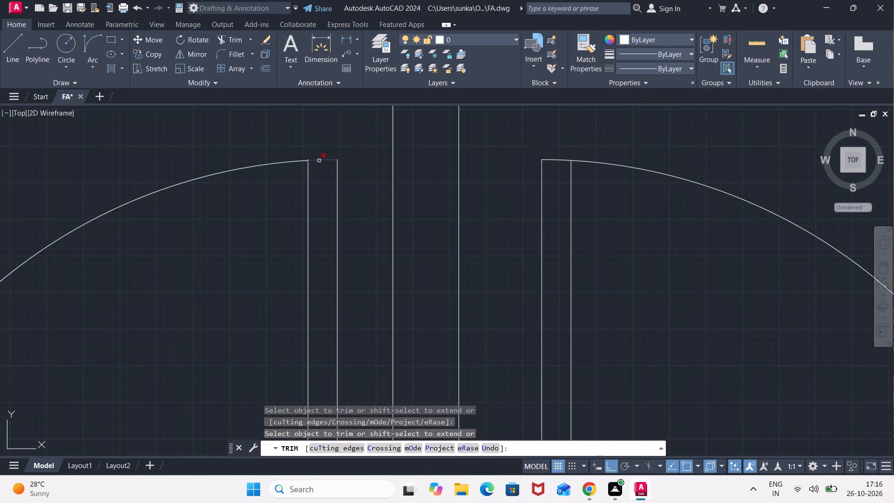
scroll(316, 159, "up", 5)
left_click(281, 165)
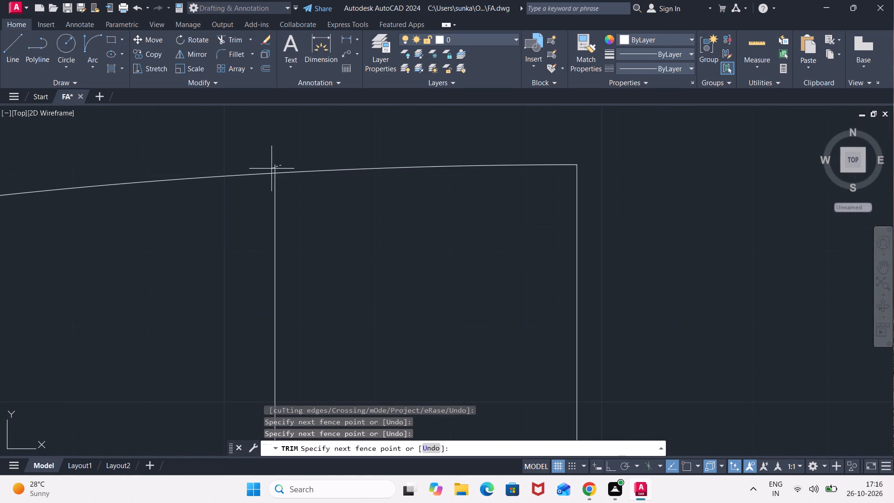
left_click(267, 169)
Trim the leaf line's overshoot beyond the arc at the northern of the two small west-side room doors.
scroll(264, 144, "down", 3)
scroll(314, 130, "down", 3)
middle_click_drag(372, 170, 429, 109)
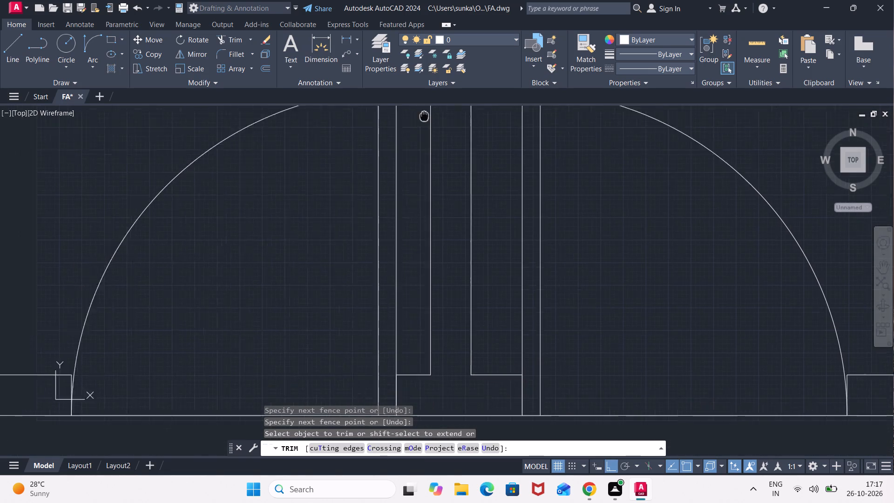
middle_click_drag(429, 109, 440, 97)
scroll(296, 226, "down", 2)
scroll(260, 265, "down", 1)
middle_click_drag(280, 236, 381, 139)
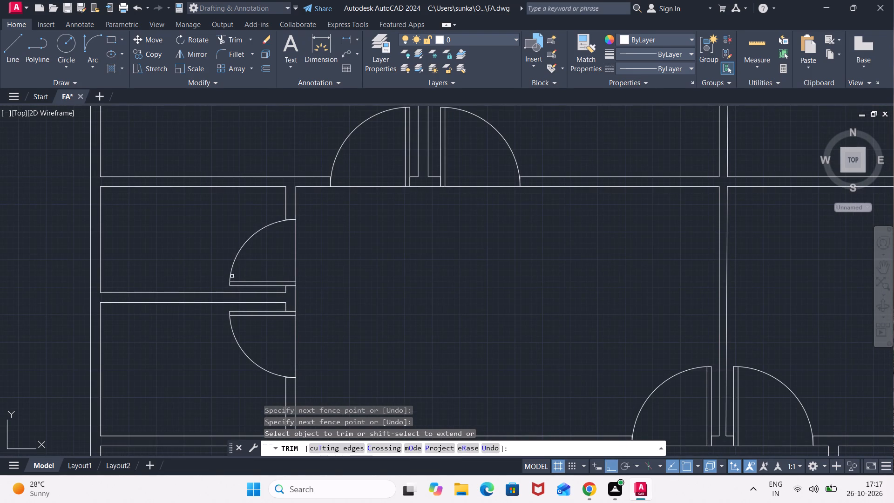
middle_click_drag(251, 257, 359, 160)
scroll(340, 199, "up", 3)
scroll(332, 163, "up", 1)
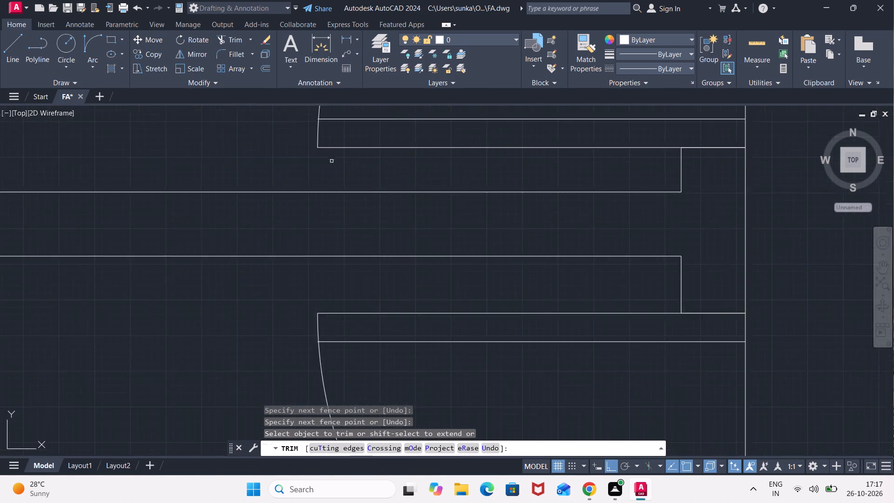
scroll(332, 160, "up", 1)
middle_click_drag(309, 161, 350, 224)
scroll(351, 152, "up", 3)
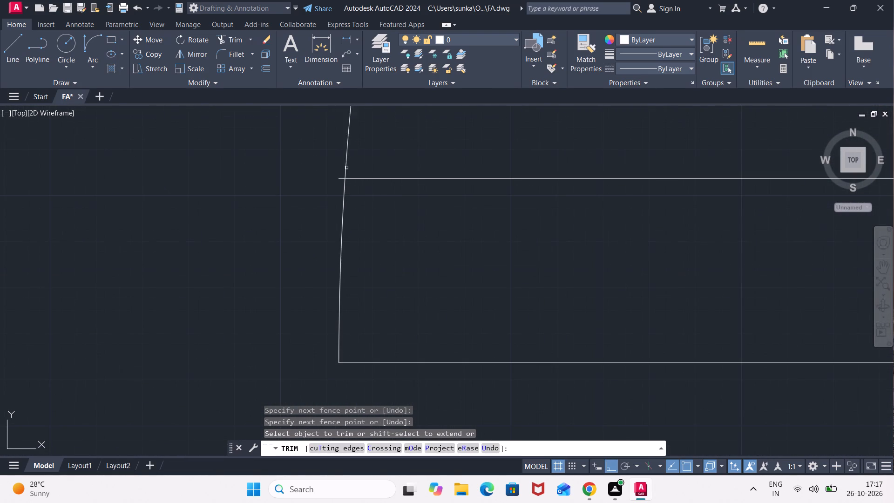
left_click(341, 178)
Trim the leaf line's overshoot beyond the arc at the southern of the two small west-side room doors.
scroll(449, 239, "down", 4)
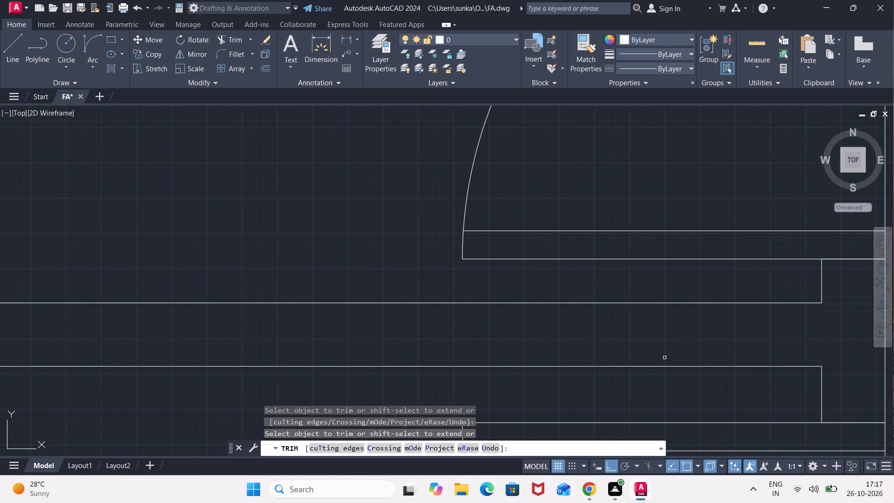
scroll(665, 347, "down", 4)
middle_click_drag(608, 368, 483, 266)
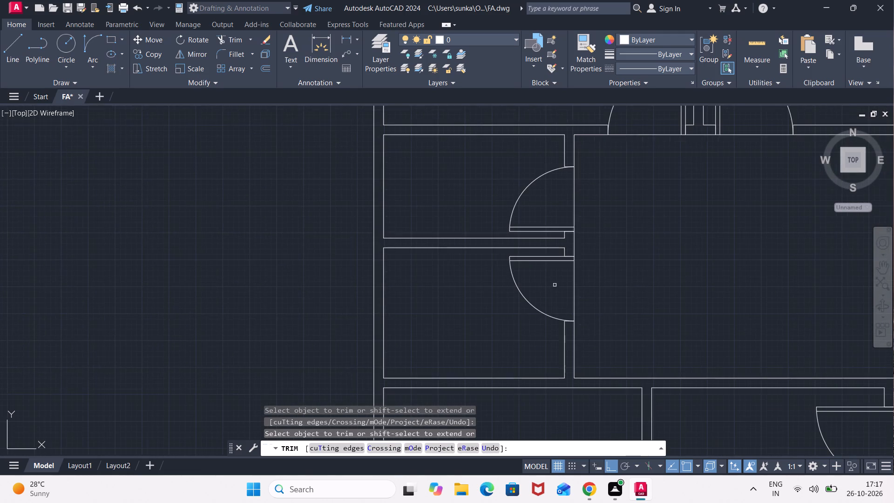
scroll(555, 285, "up", 3)
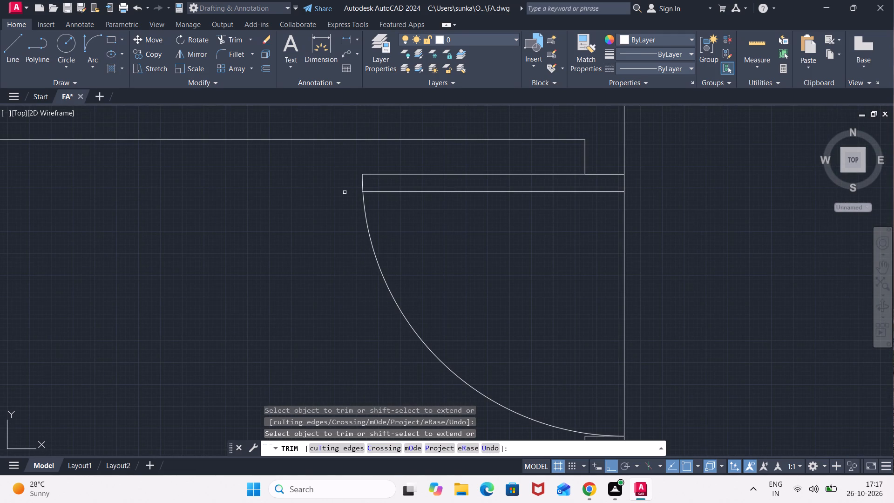
scroll(345, 188, "up", 2)
scroll(382, 195, "up", 2)
left_click(389, 200)
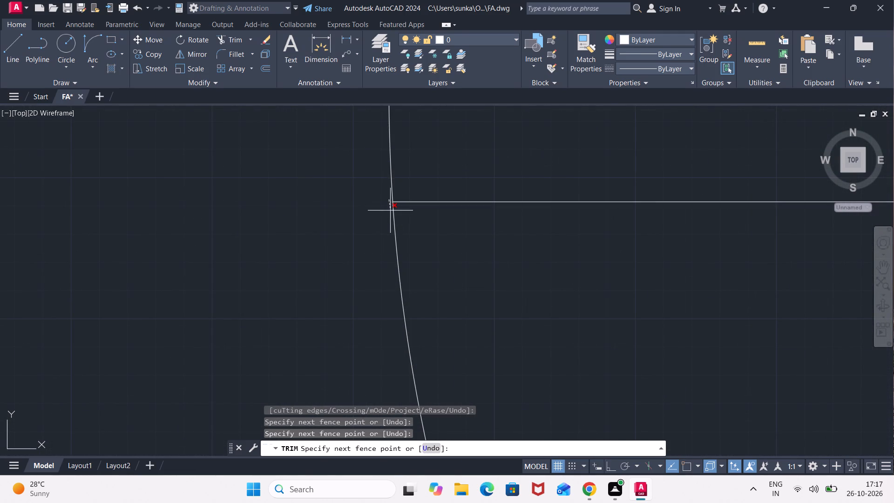
left_click(390, 211)
Trim the leaf line's overshoot beyond the arc at the door in the staircase lobby's west wall.
scroll(564, 274, "down", 5)
scroll(655, 303, "down", 2)
middle_click_drag(657, 305, 422, 98)
scroll(723, 238, "up", 4)
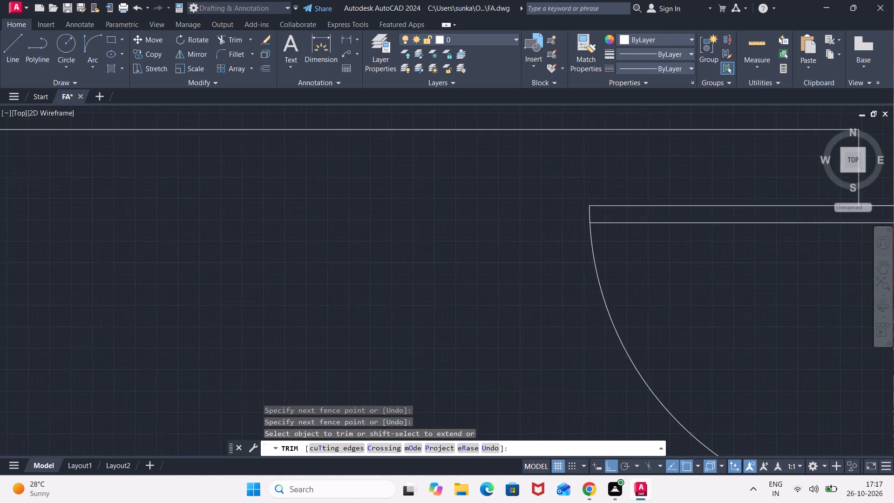
scroll(503, 220, "up", 5)
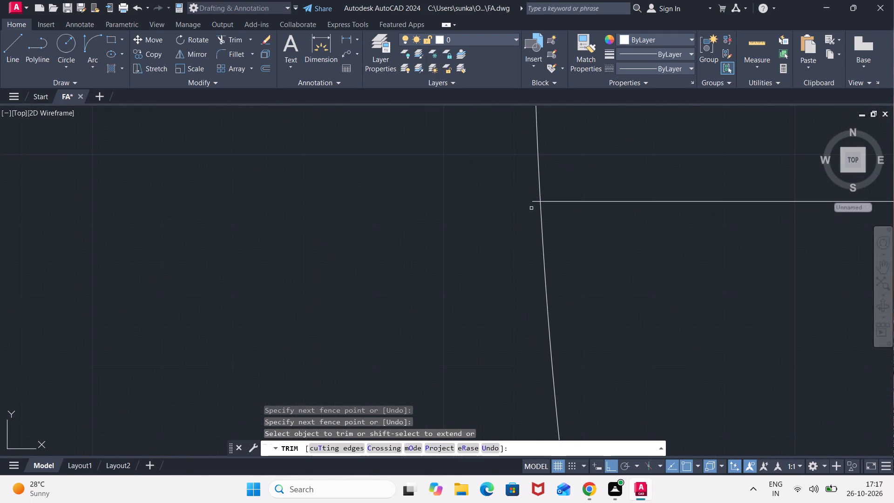
left_click(535, 204)
left_click(534, 192)
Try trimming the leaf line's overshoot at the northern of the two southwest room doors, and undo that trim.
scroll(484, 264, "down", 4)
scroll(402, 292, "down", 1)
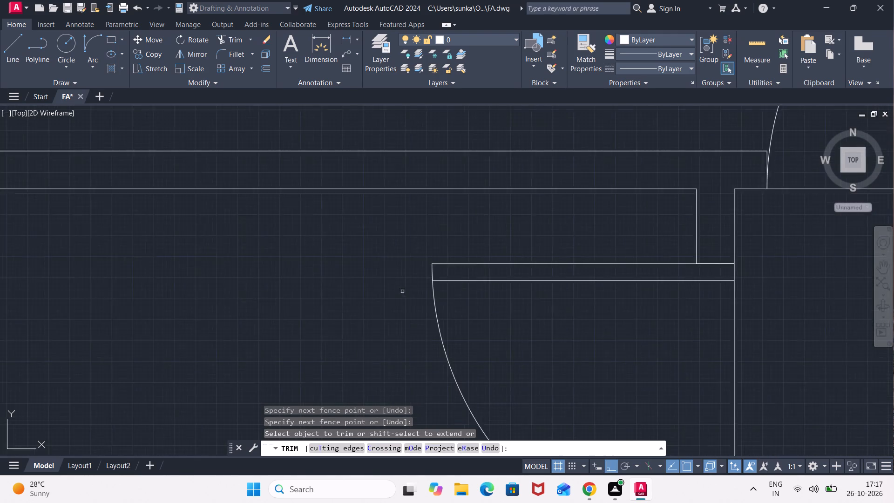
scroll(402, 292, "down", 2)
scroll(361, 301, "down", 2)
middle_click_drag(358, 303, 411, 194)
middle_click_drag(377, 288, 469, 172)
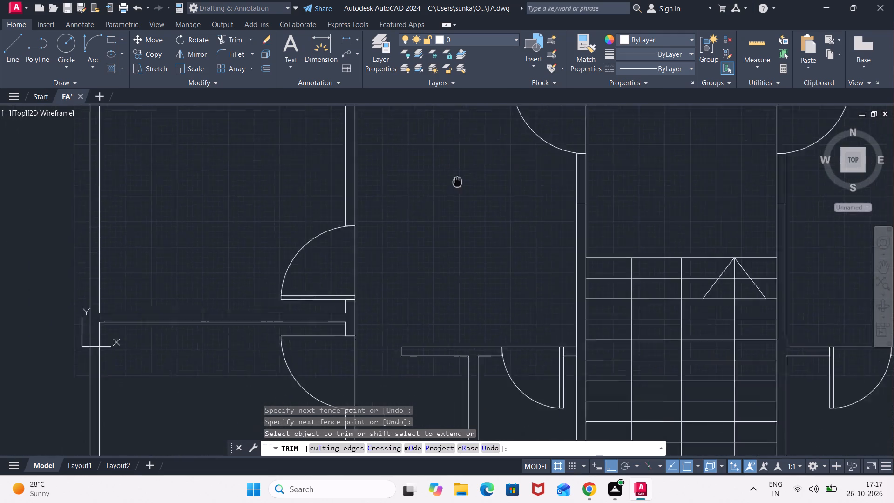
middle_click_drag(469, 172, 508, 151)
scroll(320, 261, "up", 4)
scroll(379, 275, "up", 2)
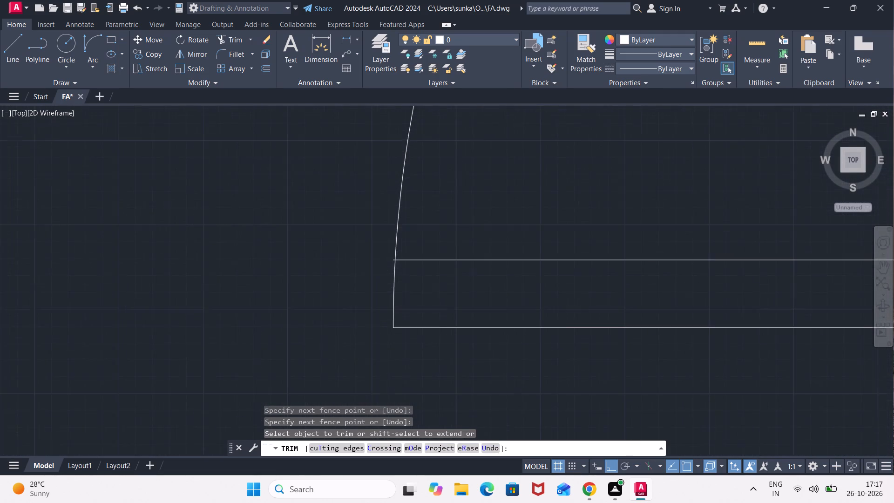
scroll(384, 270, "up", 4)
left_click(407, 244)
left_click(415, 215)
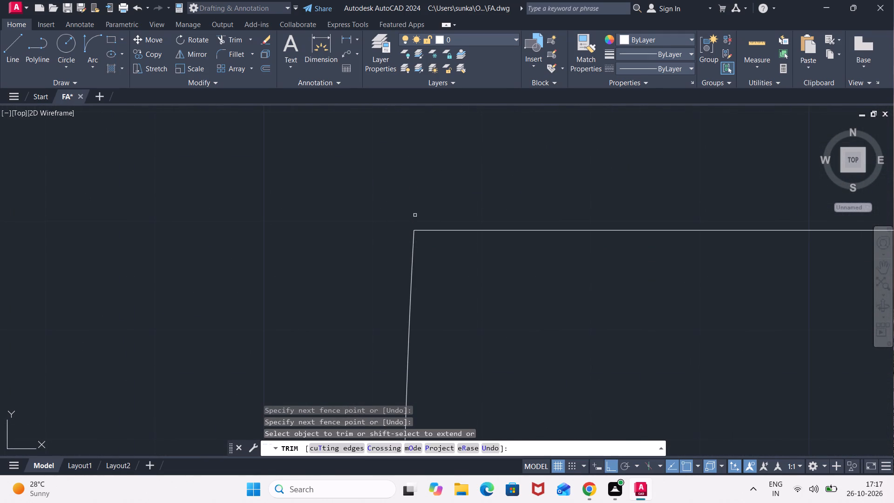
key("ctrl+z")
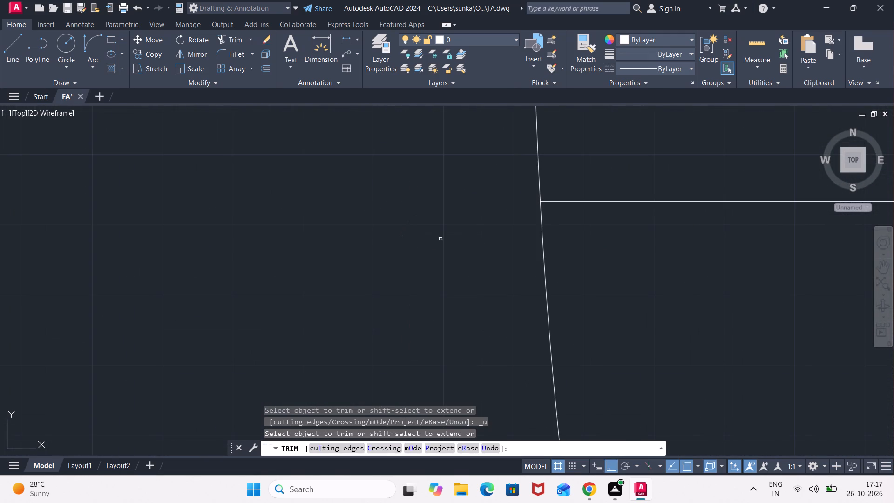
Trim the leaf line's overshoot beyond the arc at the western door of the central pair north of the staircase lobby.
scroll(489, 237, "down", 3)
scroll(513, 227, "up", 1)
scroll(496, 251, "down", 4)
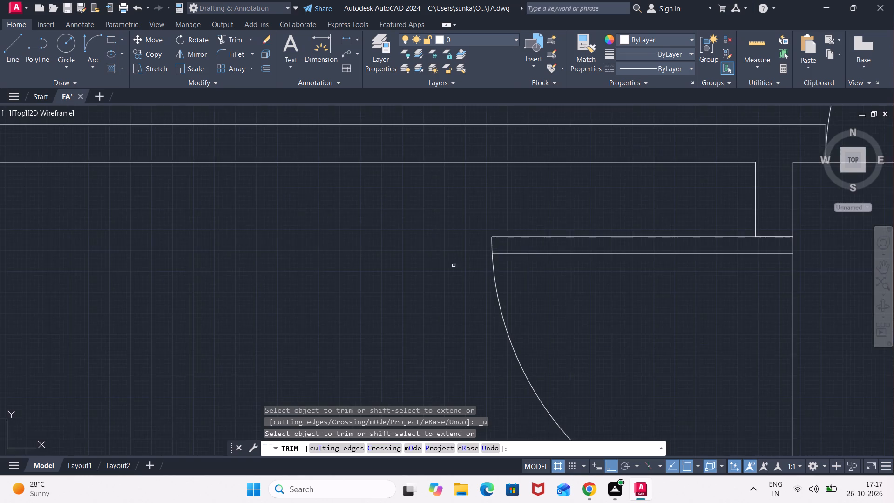
scroll(453, 265, "down", 4)
scroll(454, 263, "up", 6)
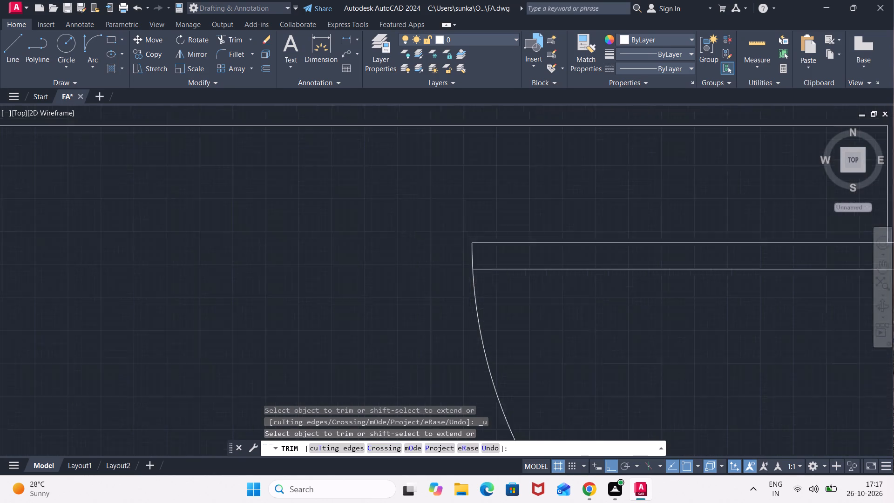
scroll(457, 261, "up", 3)
scroll(506, 313, "up", 3)
scroll(688, 300, "down", 3)
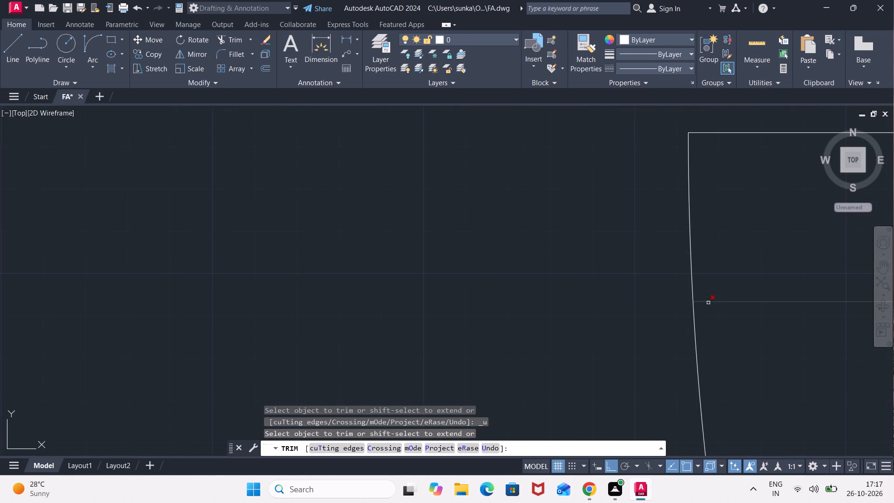
scroll(755, 308, "down", 3)
middle_click_drag(751, 318, 142, 296)
scroll(538, 321, "down", 2)
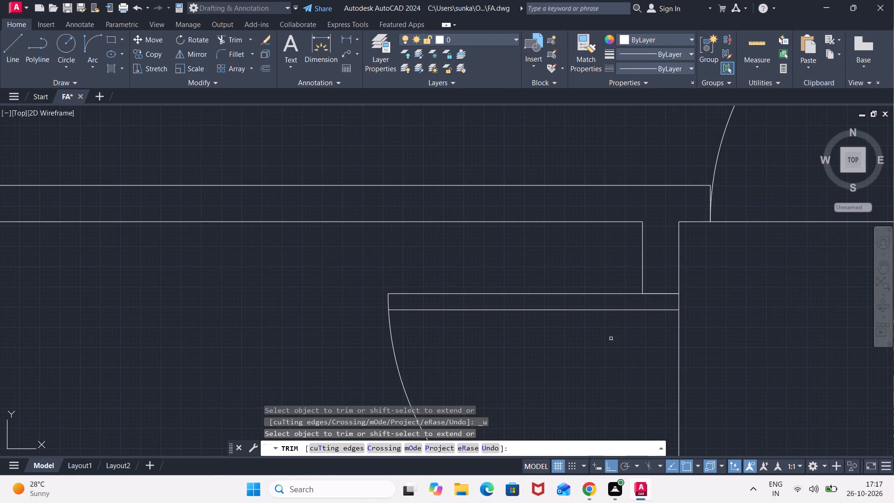
scroll(733, 311, "down", 3)
middle_click_drag(733, 311, 536, 325)
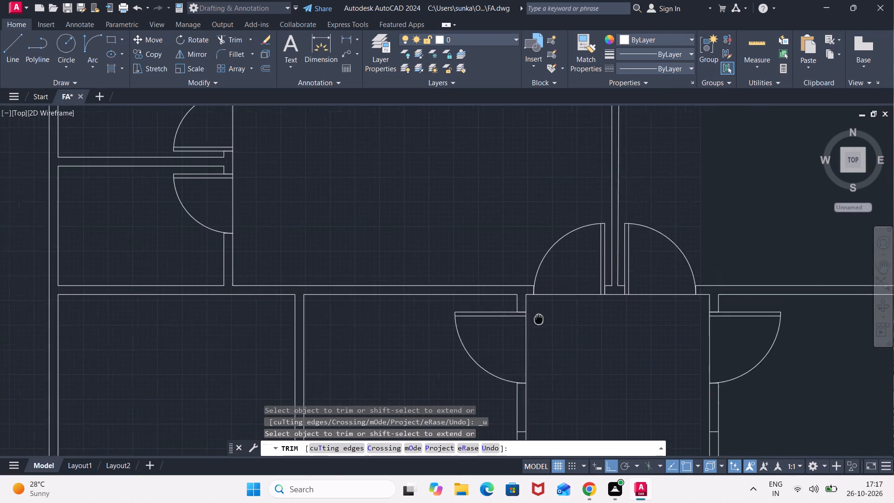
middle_click_drag(536, 325, 533, 342)
scroll(588, 245, "up", 7)
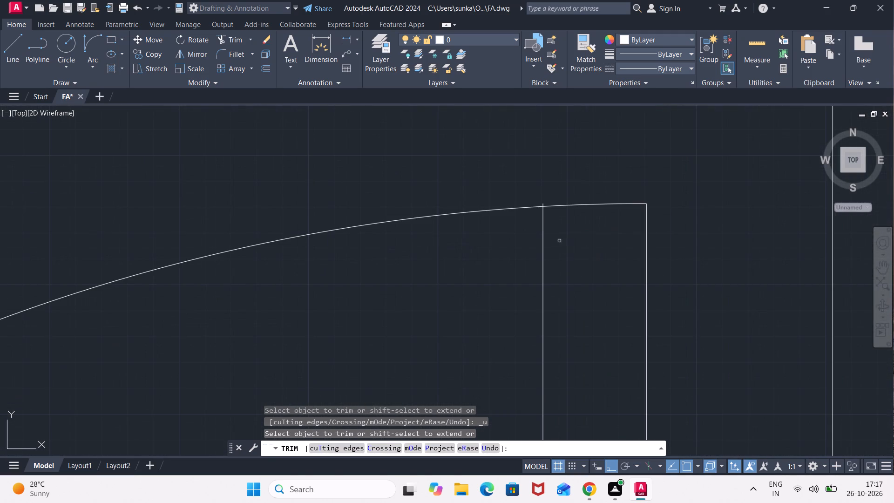
scroll(543, 201, "up", 2)
left_click(539, 209)
Trim the leaf line's overshoot beyond the arc at the eastern door of the central pair north of the staircase lobby.
scroll(594, 182, "down", 3)
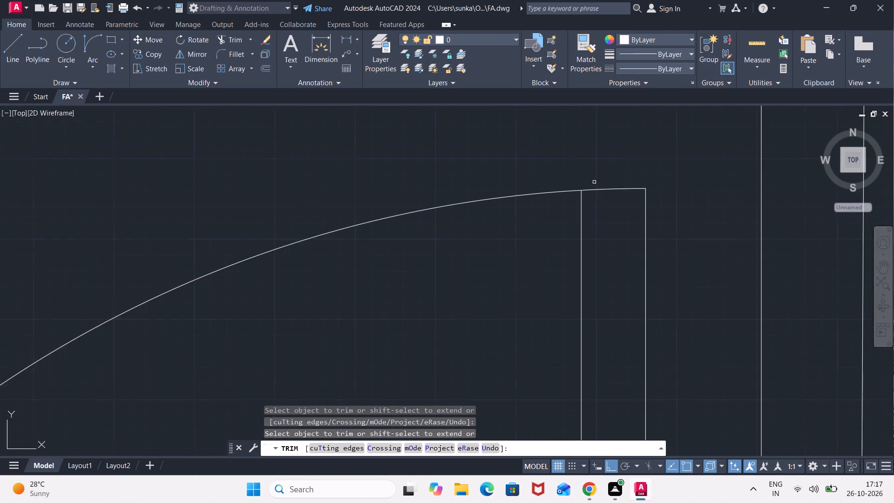
scroll(630, 161, "down", 3)
scroll(725, 166, "up", 3)
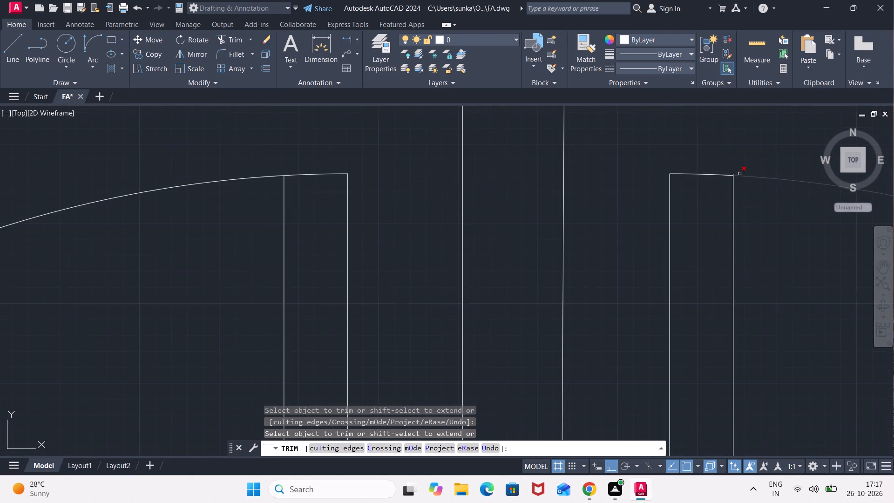
scroll(739, 173, "up", 3)
left_click(708, 182)
Trim the leaf line's overshoot beyond the arc at the door in the staircase lobby's east wall.
scroll(605, 282, "down", 5)
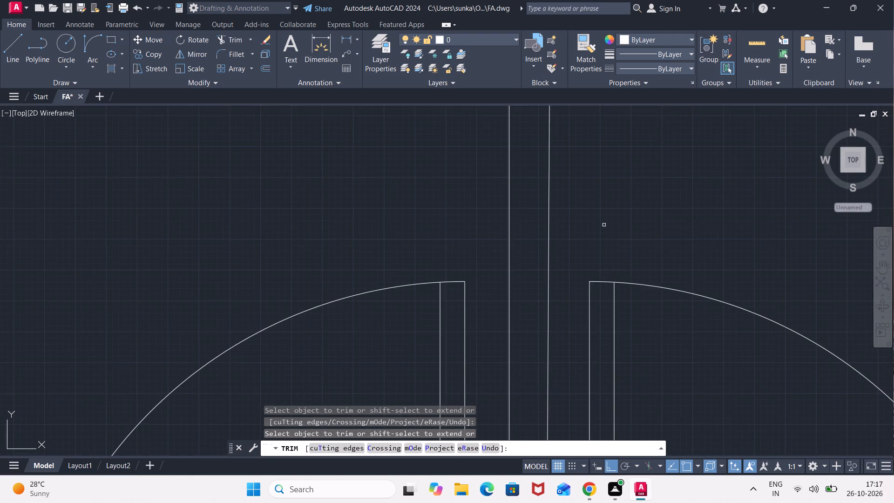
scroll(604, 225, "down", 4)
middle_click_drag(666, 216, 395, 139)
scroll(469, 229, "up", 2)
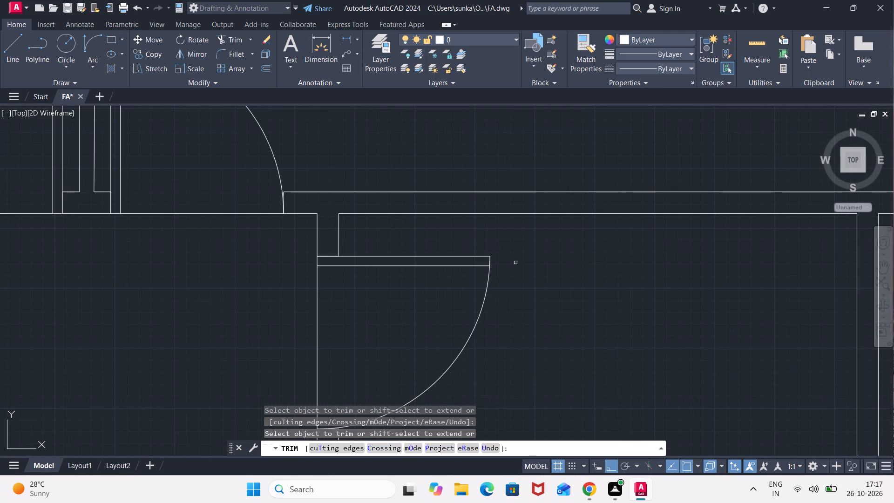
scroll(487, 268, "up", 6)
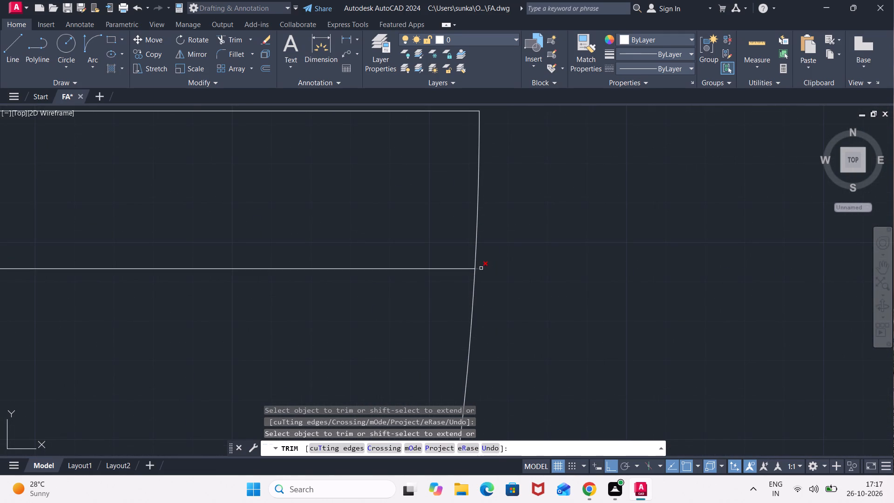
left_click(481, 268)
scroll(577, 250, "down", 4)
scroll(629, 262, "down", 4)
middle_click_drag(687, 290, 687, 289)
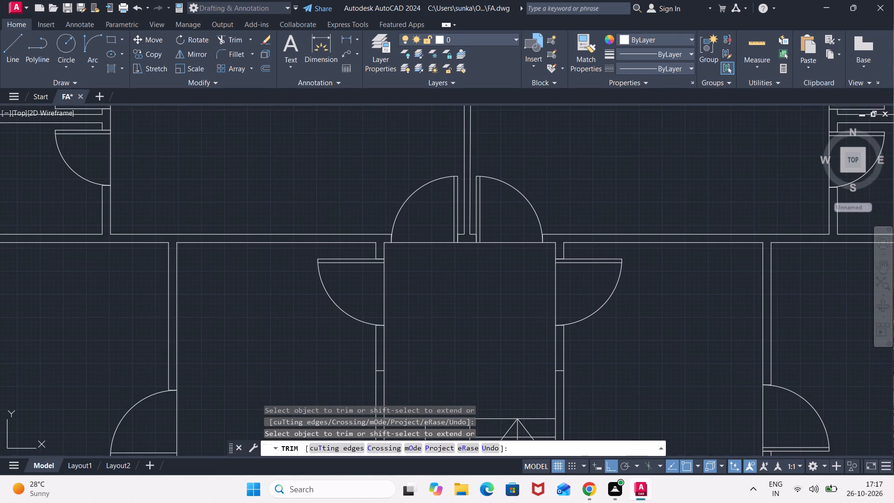
Trim the leaf line's overshoot beyond the arc at the northern of the two southeast room doors.
middle_click_drag(687, 289, 484, 162)
scroll(639, 313, "up", 1)
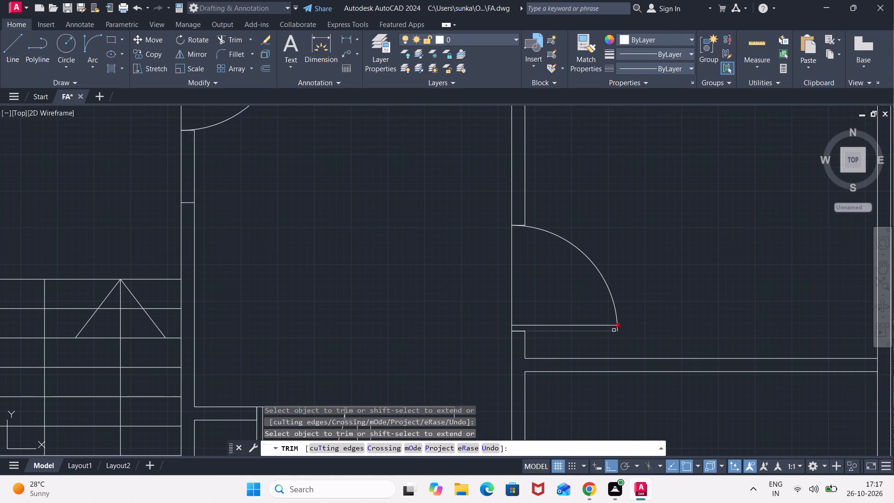
scroll(623, 329, "up", 6)
scroll(549, 305, "up", 3)
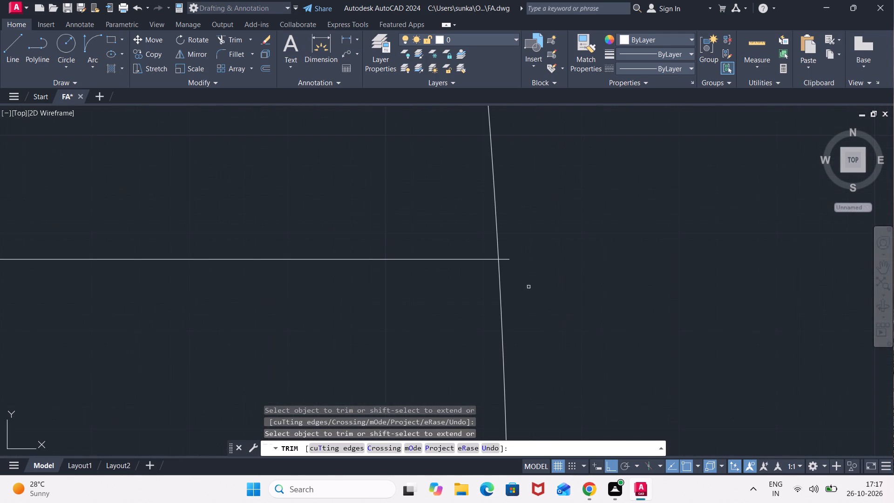
left_click(510, 269)
left_click(501, 254)
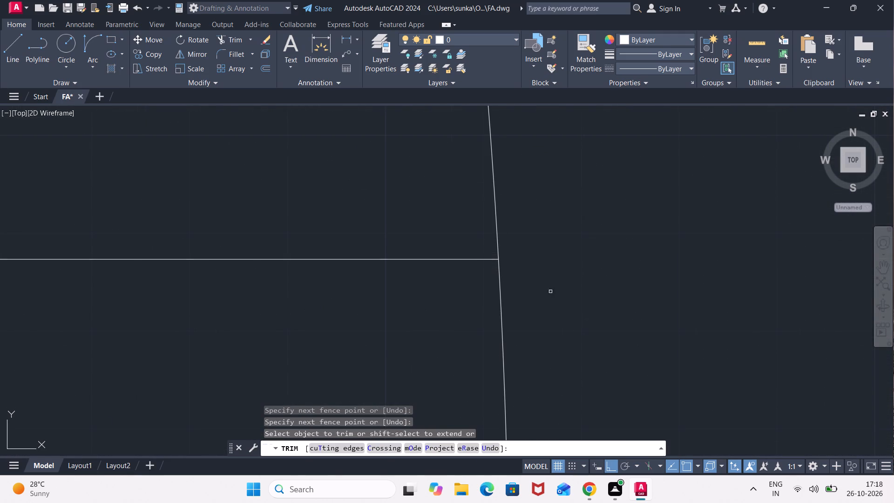
Trim the leaf line's overshoot beyond the arc at the southern of the two southeast room doors.
scroll(562, 301, "down", 5)
scroll(645, 302, "down", 4)
middle_click_drag(639, 380, 535, 245)
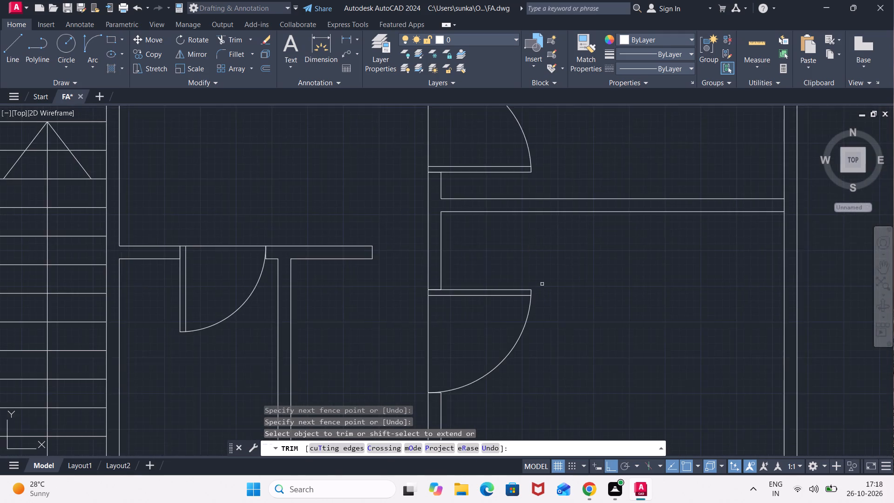
scroll(542, 285, "up", 3)
scroll(509, 319, "up", 2)
middle_click_drag(476, 333, 493, 285)
scroll(475, 332, "up", 3)
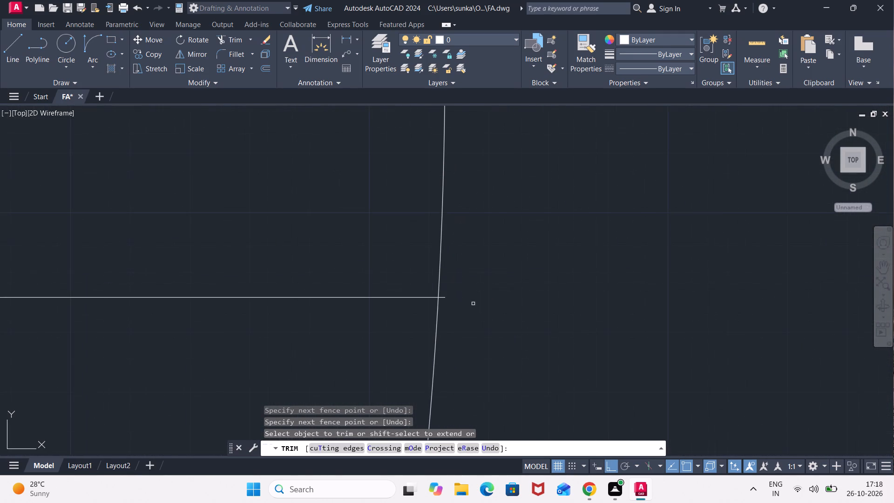
left_click(444, 298)
Trim the leaf line's overshoot beyond the arc at the door of the small room just east of the staircase.
scroll(510, 265, "down", 4)
scroll(632, 225, "down", 2)
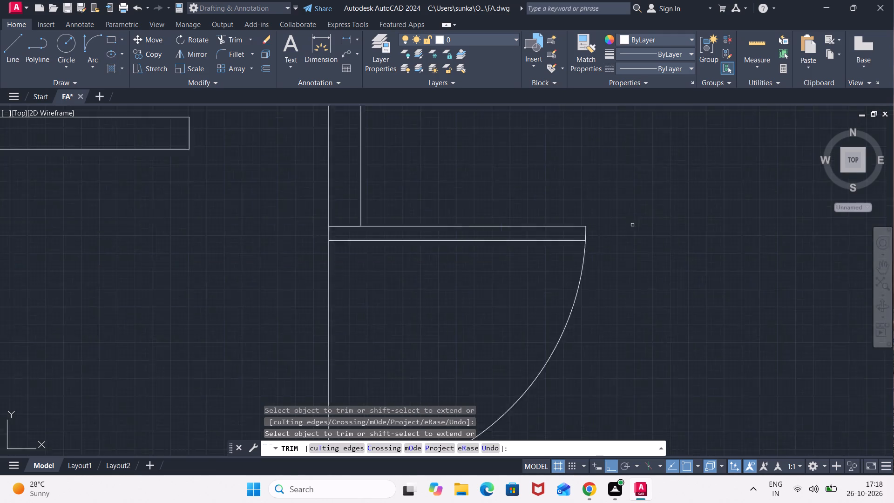
scroll(632, 225, "down", 2)
middle_click_drag(403, 261, 613, 228)
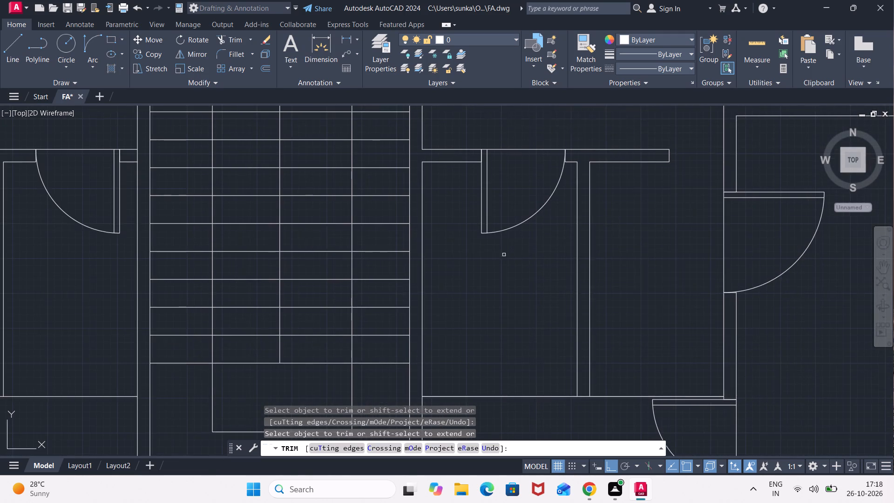
scroll(501, 255, "up", 3)
scroll(448, 190, "up", 1)
middle_click_drag(437, 176, 453, 227)
scroll(453, 215, "up", 2)
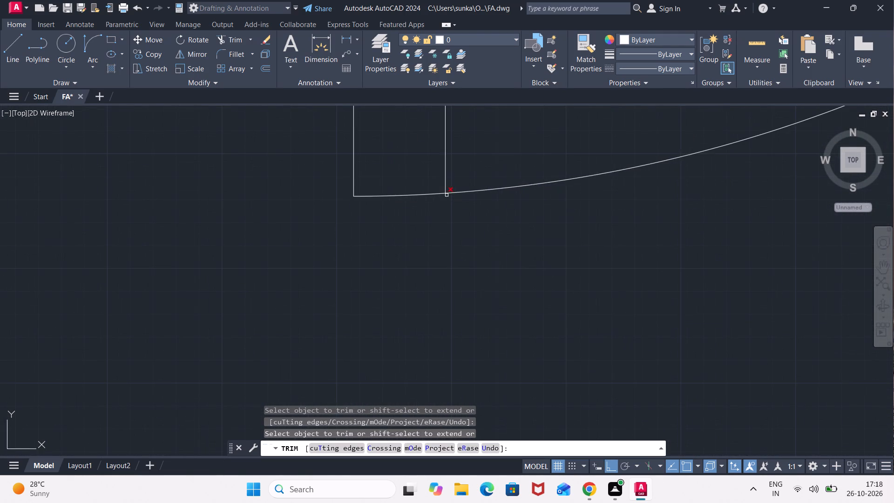
scroll(446, 198, "up", 3)
left_click(441, 188)
left_click(424, 190)
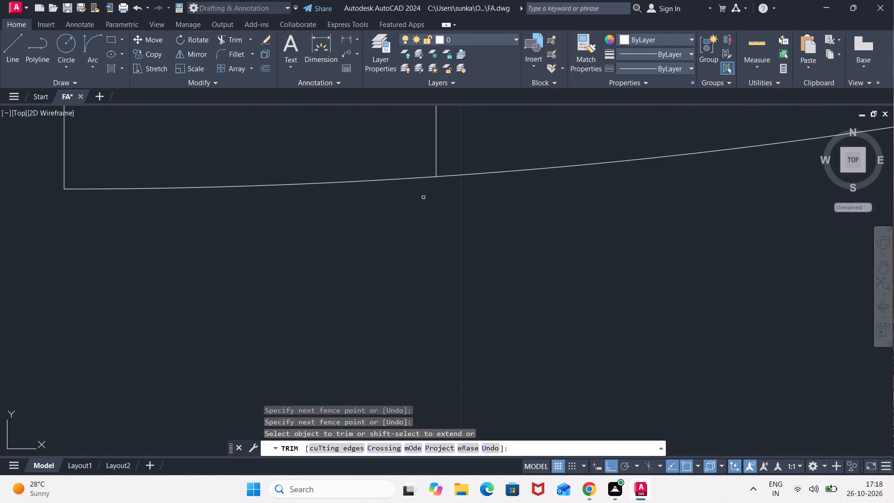
Trim the leaf line's overshoot beyond the arc at the door of the small room just west of the staircase.
scroll(375, 279, "down", 4)
scroll(260, 336, "down", 4)
middle_click_drag(233, 326, 610, 171)
scroll(593, 194, "down", 2)
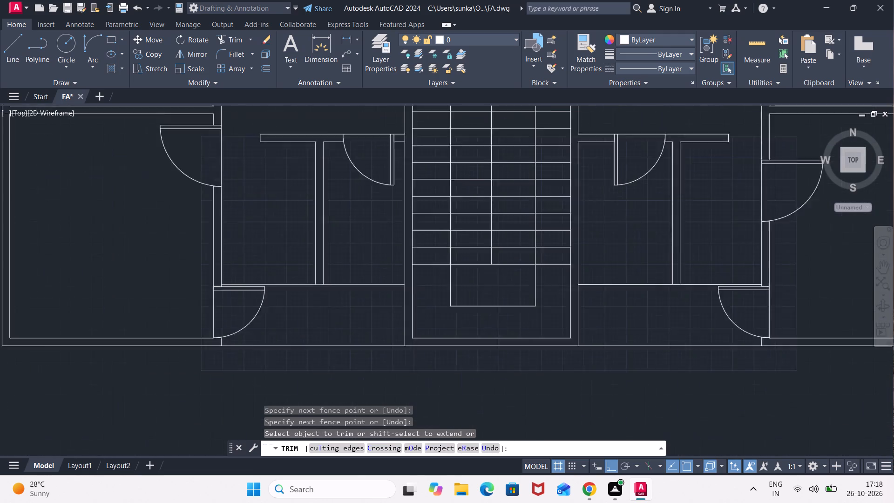
scroll(593, 194, "down", 1)
scroll(482, 198, "up", 1)
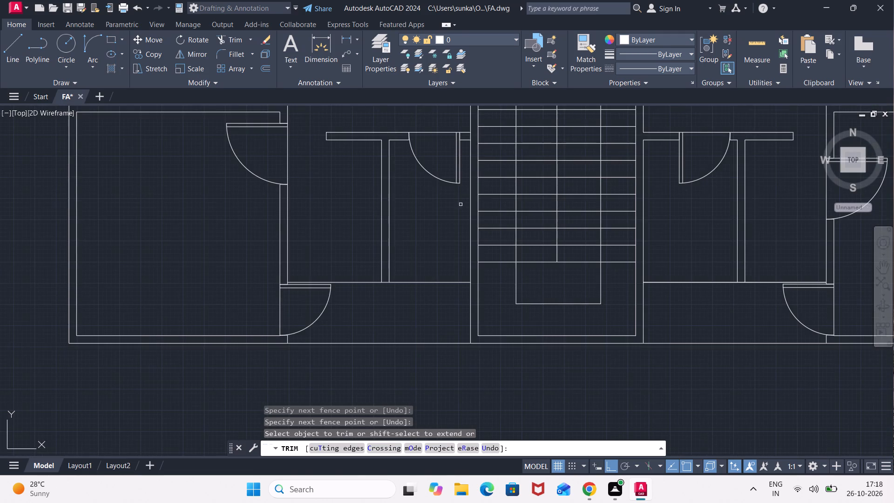
scroll(461, 189, "up", 7)
middle_click_drag(423, 151, 467, 206)
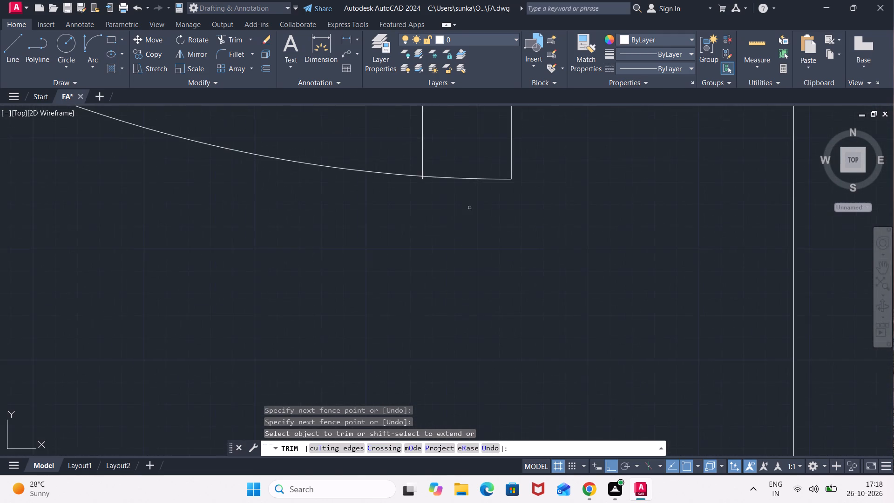
scroll(442, 201, "up", 2)
left_click(392, 143)
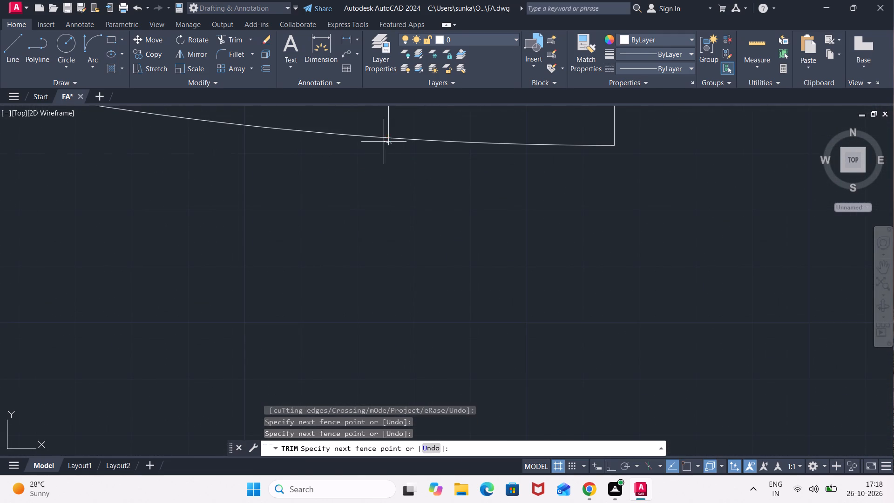
left_click(382, 141)
Trim the leaf line's overshoot beyond the arc at the southwest room's small door beside the south outer wall.
scroll(368, 197, "down", 3)
scroll(355, 238, "down", 3)
scroll(314, 280, "down", 3)
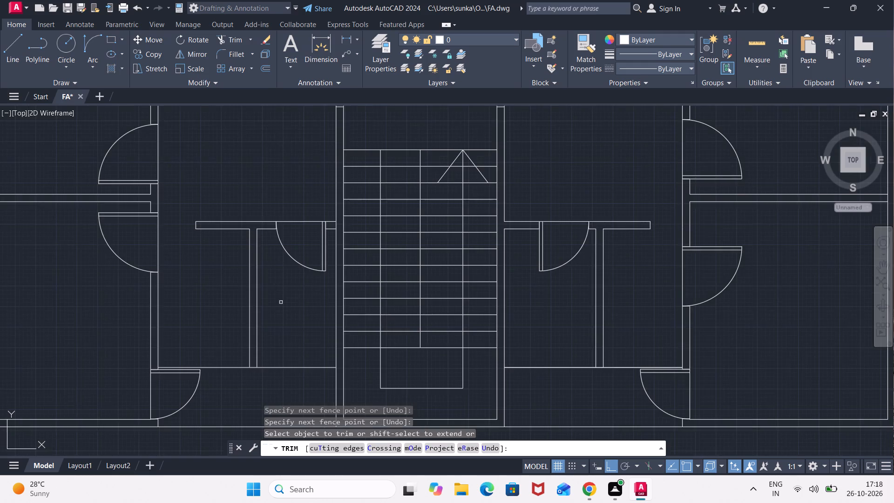
middle_click_drag(280, 304, 513, 132)
scroll(443, 210, "up", 4)
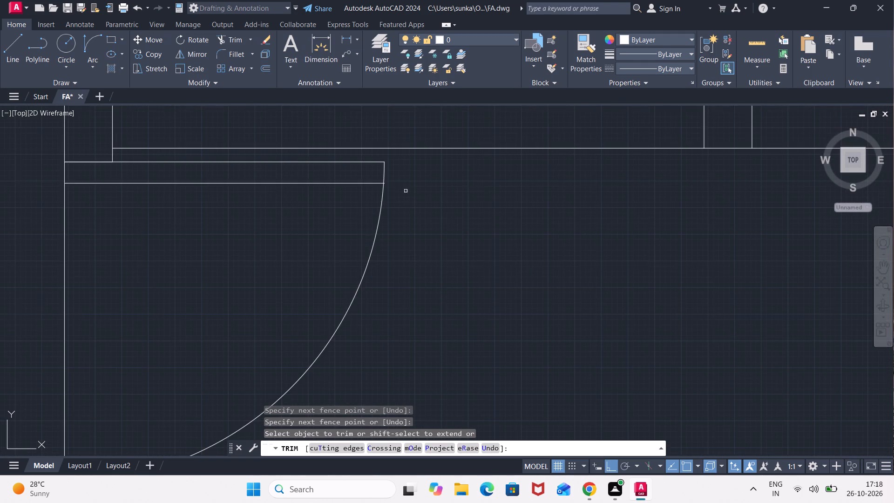
scroll(386, 184, "up", 2)
left_click(379, 184)
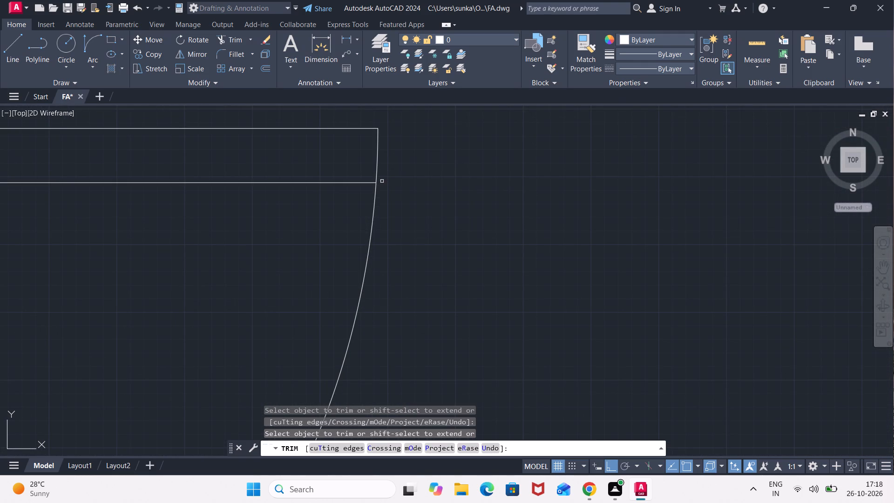
Trim the leaf line's overshoot beyond the arc at the southern of the two southwest room doors.
scroll(464, 169, "down", 4)
scroll(504, 187, "down", 3)
middle_click_drag(427, 157, 454, 285)
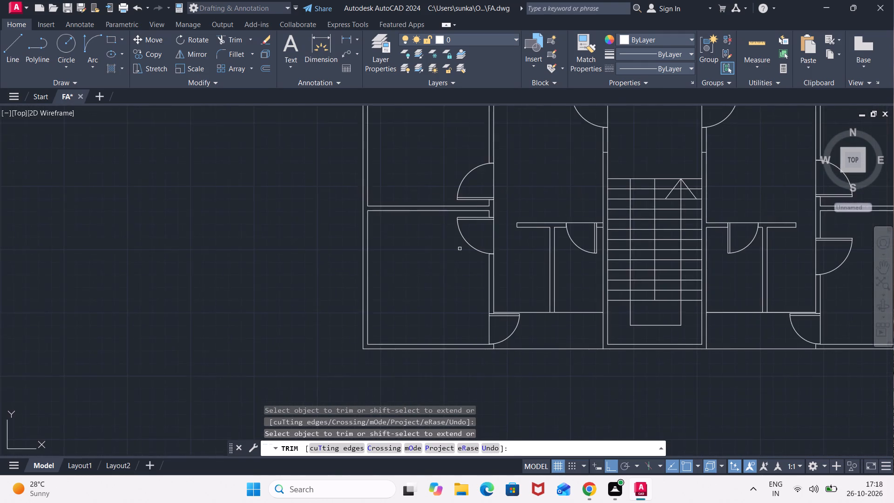
scroll(464, 232, "up", 4)
scroll(406, 159, "up", 4)
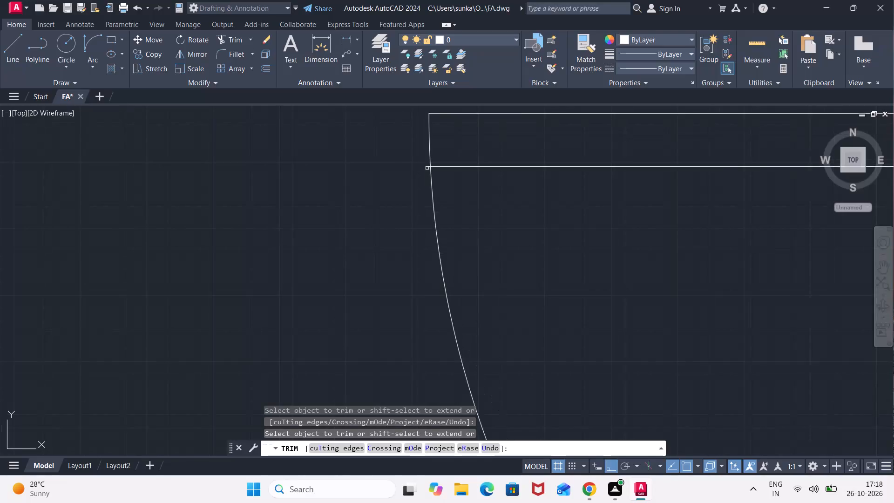
left_click(428, 167)
Trim the leaf line's overshoot beyond the arc at the northern of the two southwest room doors.
scroll(556, 232, "down", 4)
scroll(612, 248, "down", 3)
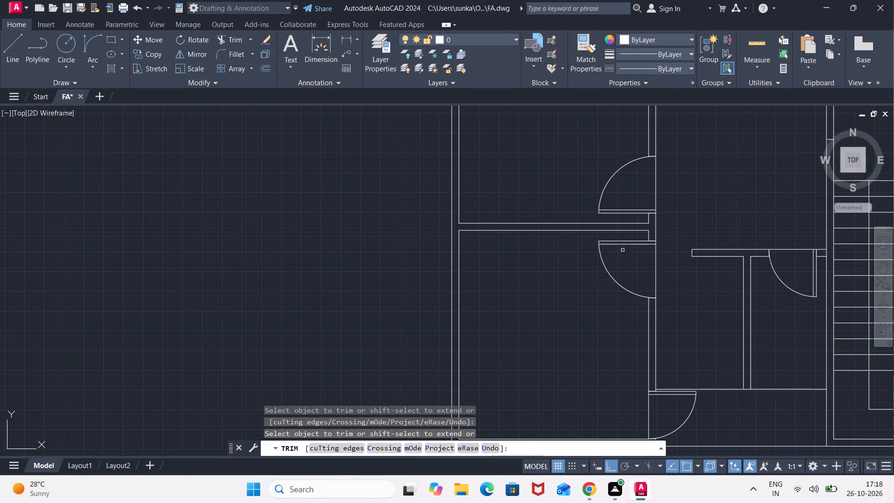
scroll(605, 205, "up", 5)
scroll(548, 230, "up", 3)
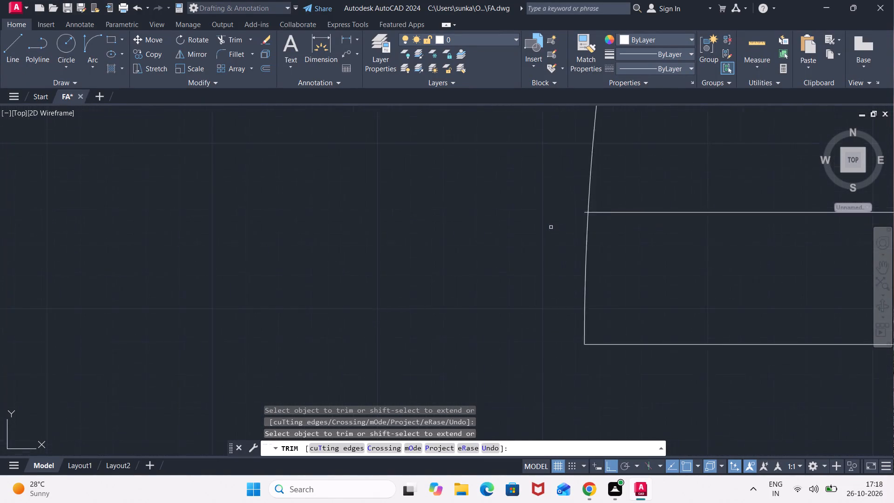
scroll(551, 227, "up", 1)
left_click(607, 203)
Check the leaf line's end against the arc at the door of the small room just east of the staircase.
scroll(553, 234, "down", 4)
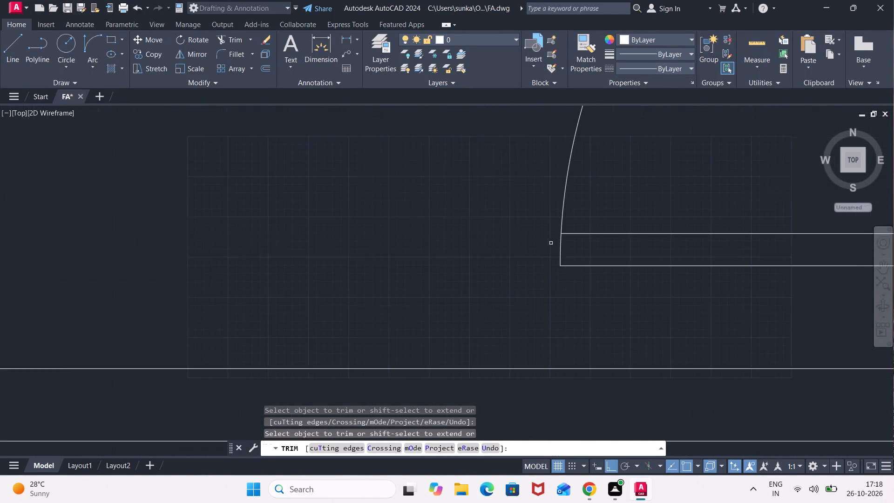
scroll(449, 242, "down", 5)
scroll(641, 213, "down", 1)
middle_click_drag(644, 211, 552, 196)
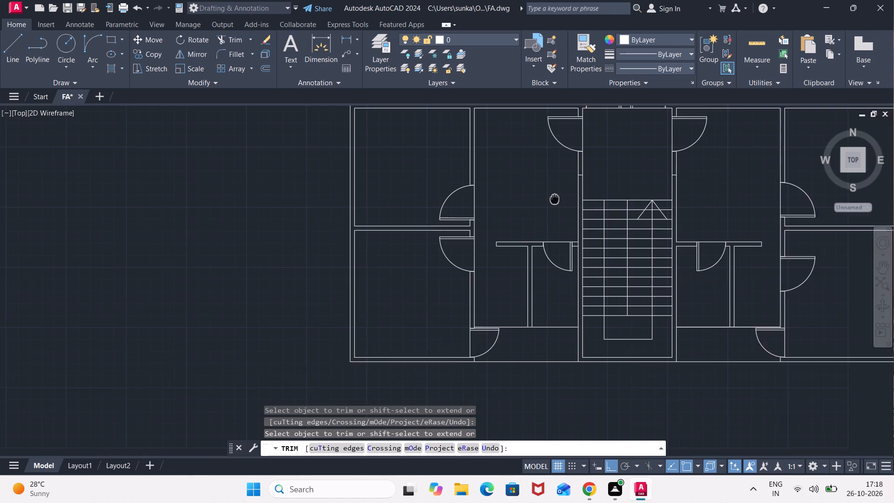
middle_click_drag(552, 196, 540, 186)
scroll(540, 186, "up", 1)
middle_click_drag(536, 317, 381, 234)
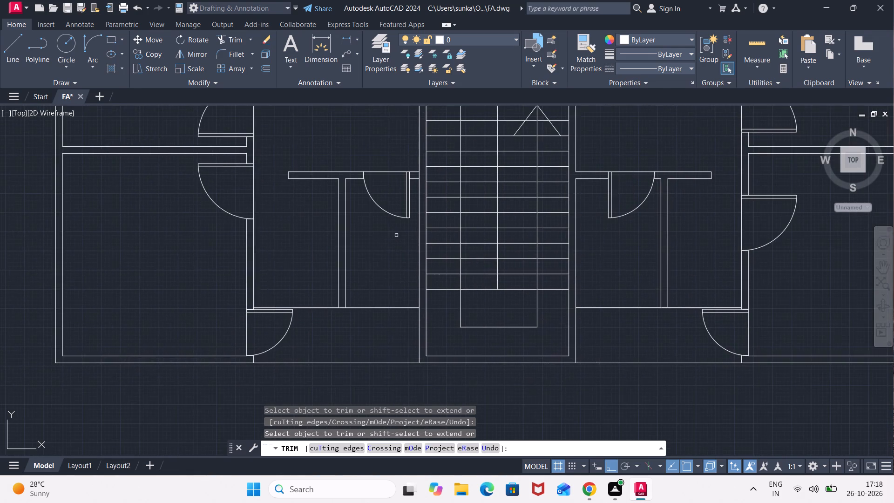
scroll(613, 254, "up", 3)
middle_click_drag(611, 178, 602, 216)
scroll(598, 194, "up", 4)
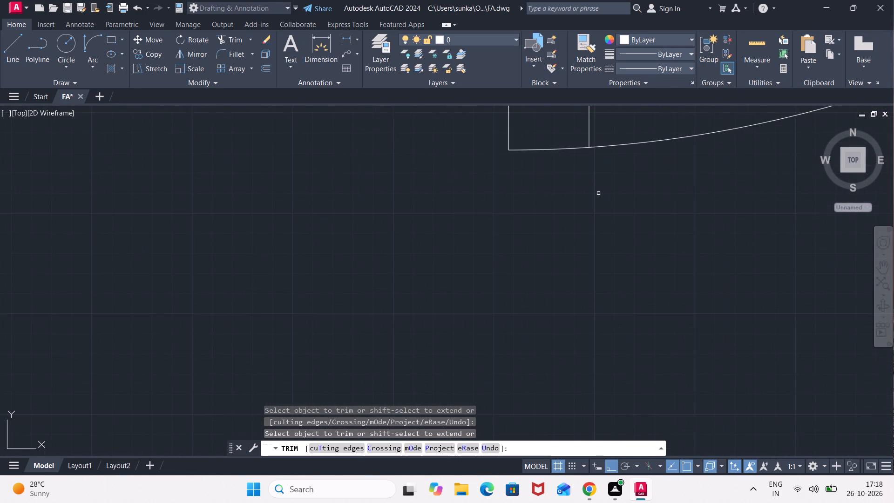
middle_click_drag(598, 178, 586, 231)
scroll(577, 210, "up", 4)
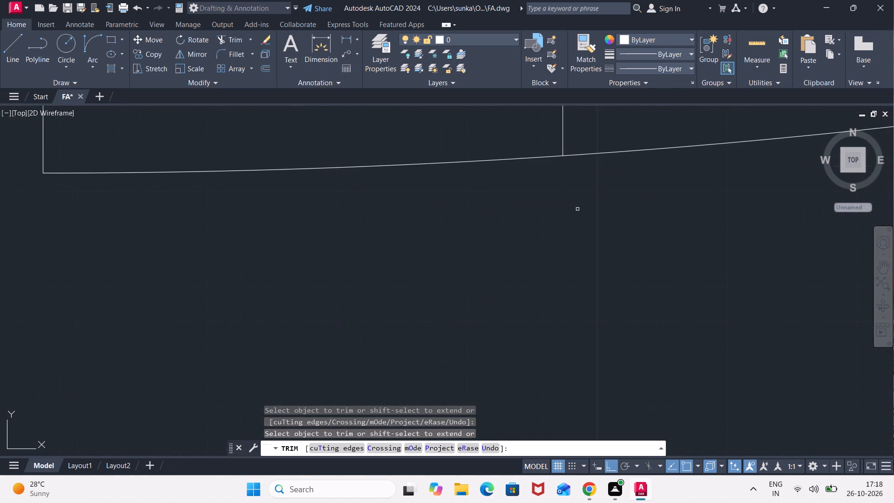
Trim the leaf line's overshoot beyond the arc at the southeast room's small door beside the south outer wall.
scroll(577, 209, "down", 5)
scroll(698, 270, "down", 5)
middle_click_drag(725, 280, 494, 10)
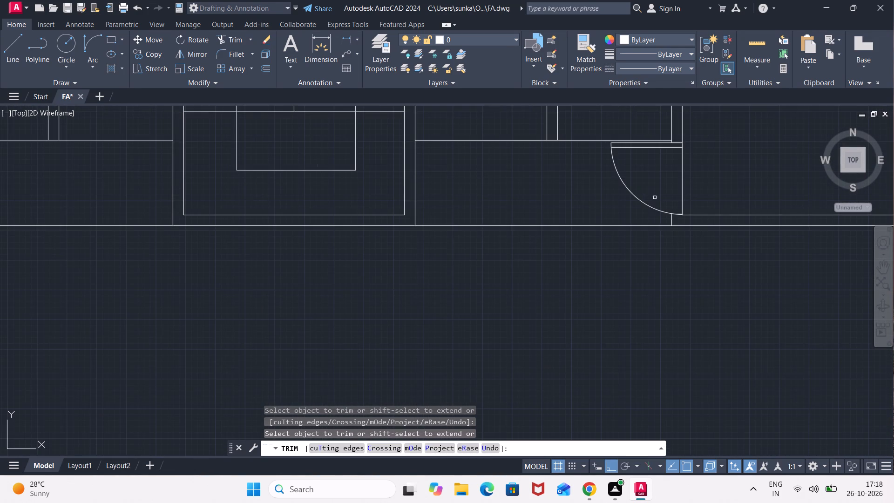
scroll(602, 159, "up", 4)
middle_click_drag(618, 150, 564, 261)
scroll(582, 220, "up", 2)
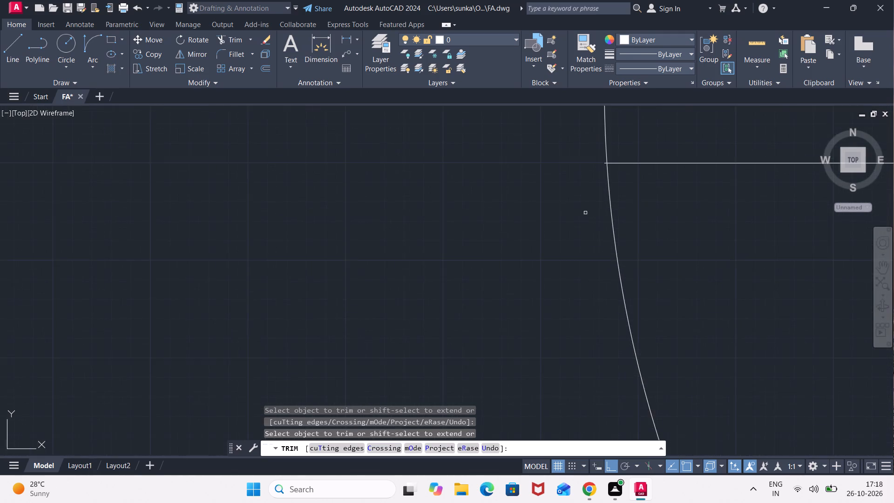
scroll(586, 211, "up", 1)
middle_click_drag(589, 206, 550, 273)
scroll(559, 245, "up", 2)
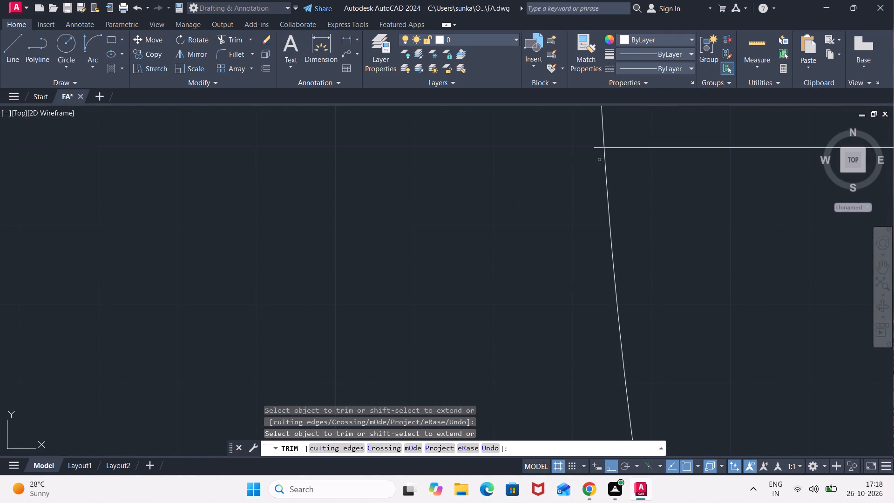
left_click(600, 154)
left_click(598, 144)
Inspect the leaf line ends at the two southeast room doors, and look over the doors in the northern half of the plan.
scroll(530, 214, "down", 8)
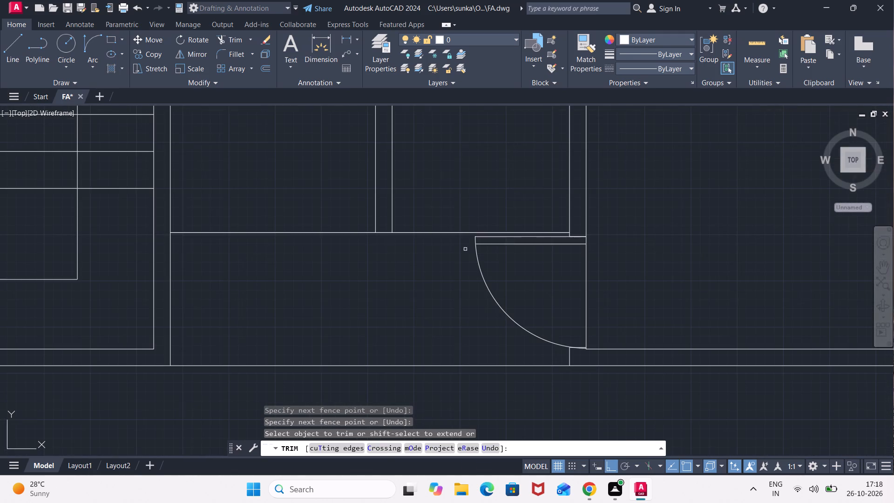
scroll(521, 193, "down", 1)
middle_click_drag(607, 153, 510, 282)
scroll(551, 193, "up", 3)
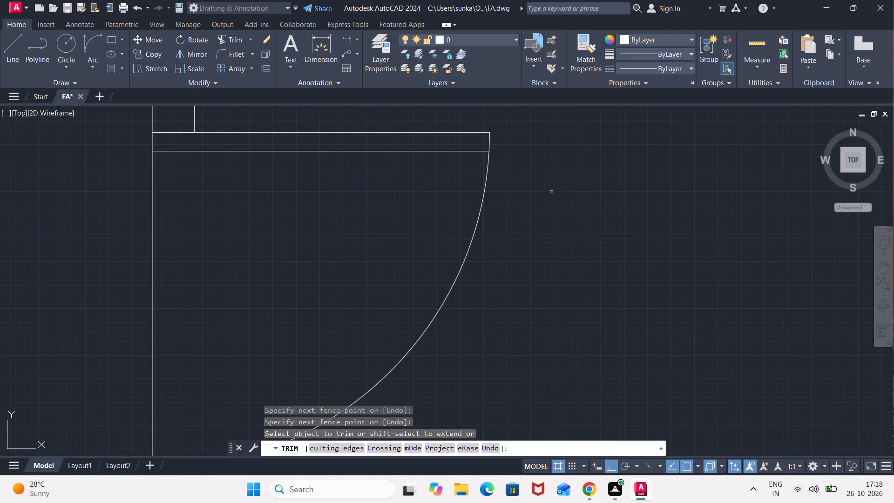
middle_click_drag(538, 184, 541, 285)
scroll(490, 251, "up", 5)
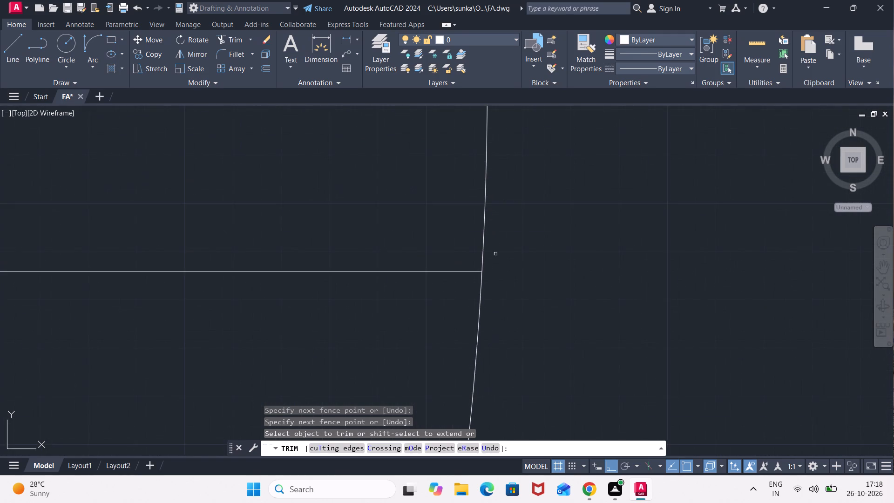
scroll(494, 263, "up", 3)
scroll(454, 300, "down", 2)
scroll(622, 287, "down", 5)
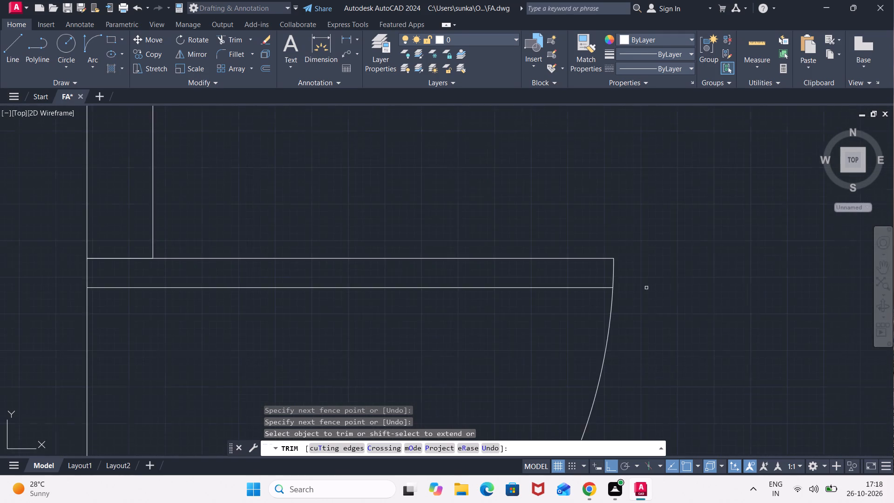
scroll(671, 285, "down", 5)
scroll(661, 218, "up", 3)
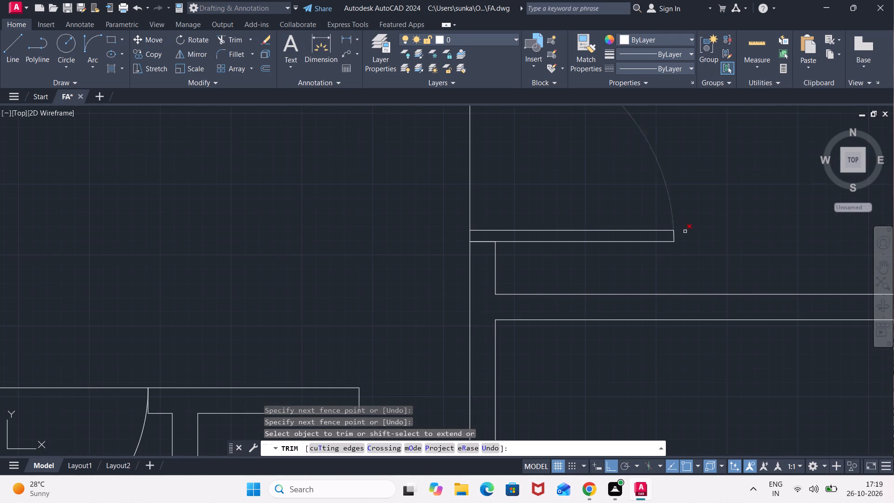
scroll(690, 232, "up", 3)
scroll(643, 234, "up", 2)
scroll(653, 249, "down", 5)
scroll(714, 245, "down", 4)
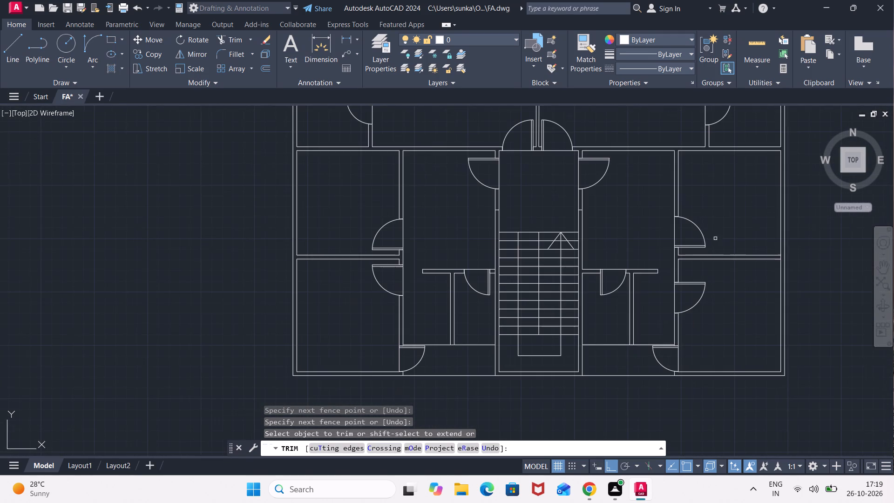
middle_click_drag(647, 210, 629, 338)
middle_click_drag(632, 247, 632, 321)
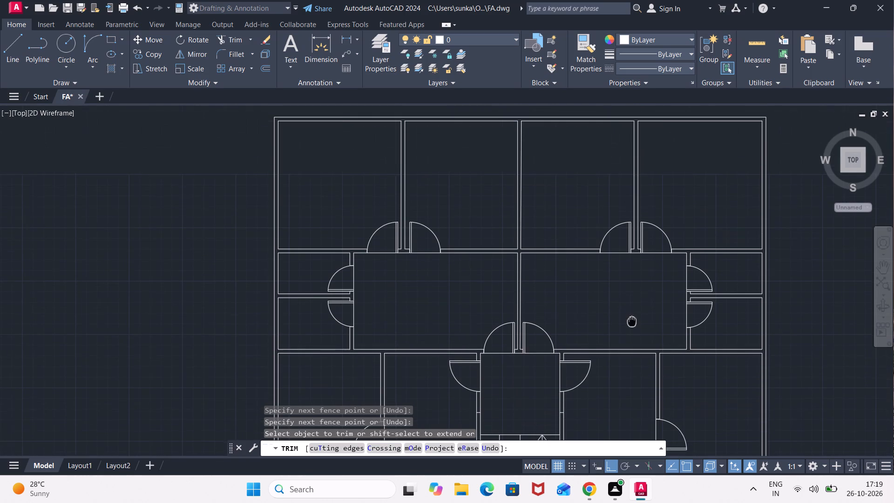
Set the current object colour to yellow 248,215,49.
middle_click_drag(632, 321, 632, 322)
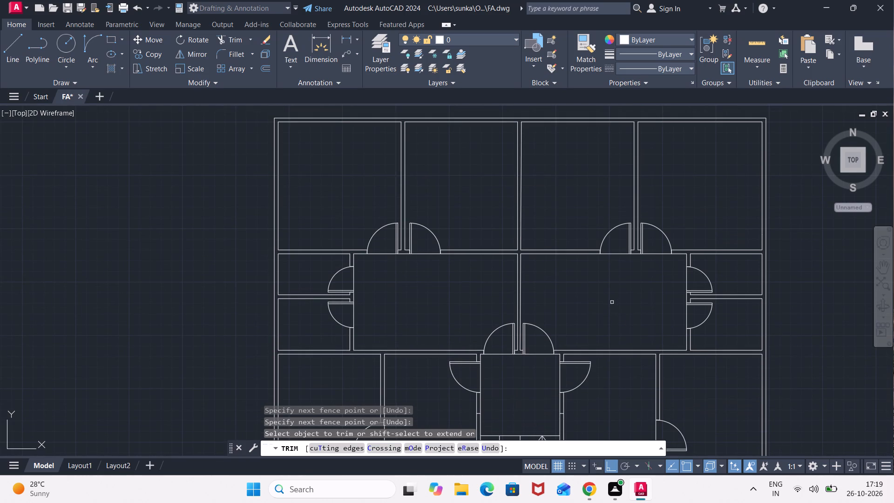
key("Escape")
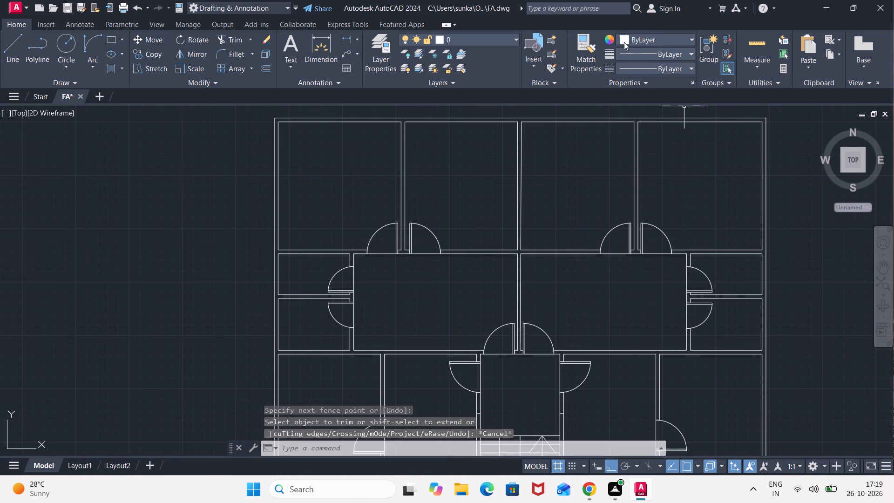
left_click(624, 40)
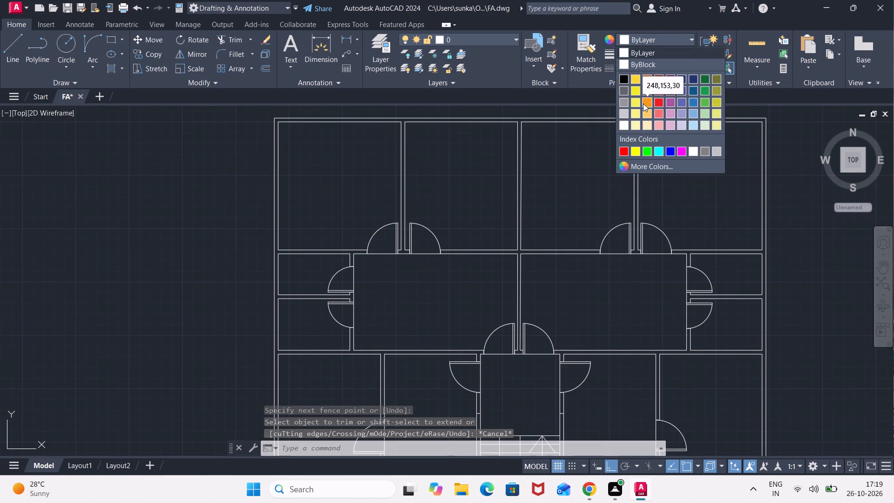
left_click(631, 80)
Draw a short horizontal reference line in the empty space east of the plan.
middle_click_drag(804, 213, 579, 177)
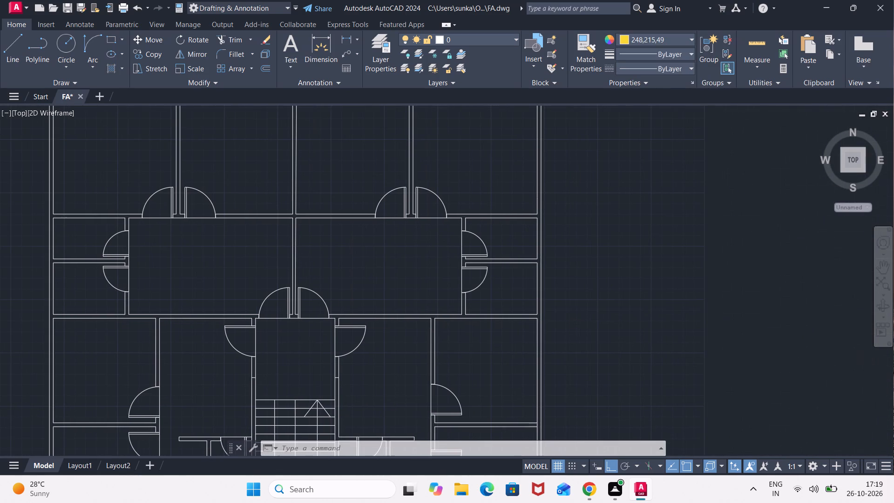
key("l")
key("Return")
left_click(619, 270)
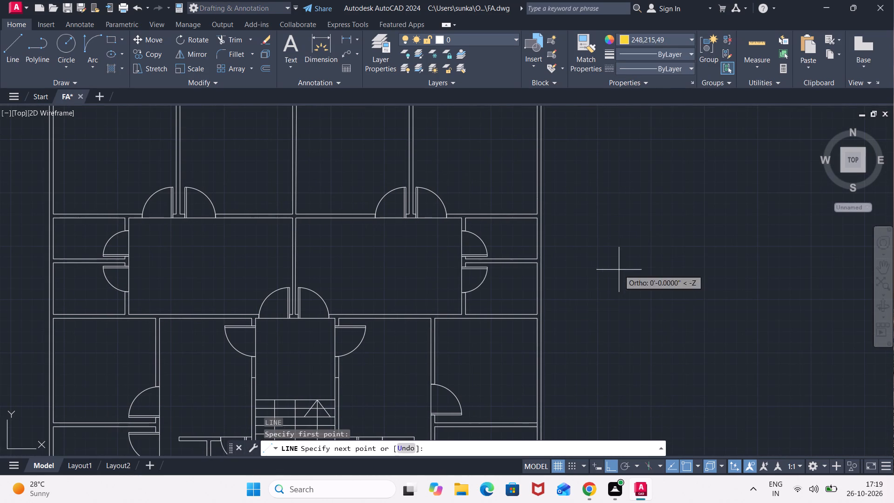
left_click(690, 211)
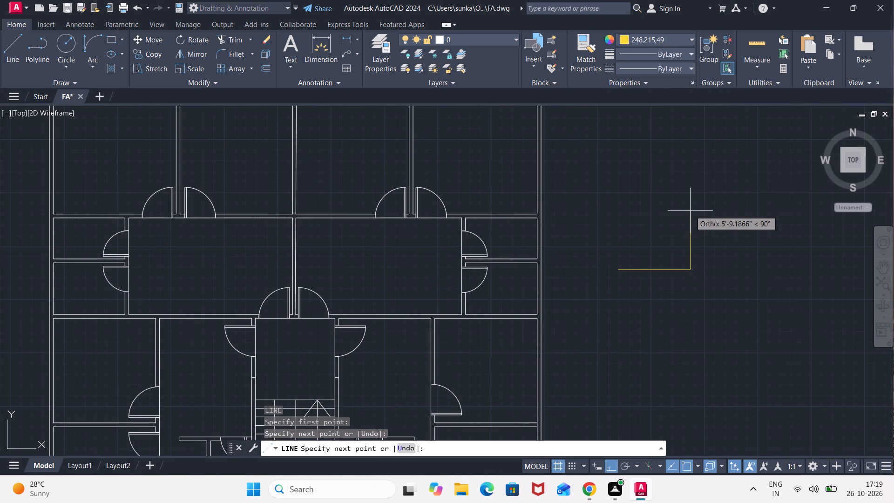
key("Escape")
Match the yellow line's properties onto the east outer wall, its adjoining partitions, and the wall junction at the southeast rooms' northwest corner.
left_click(586, 56)
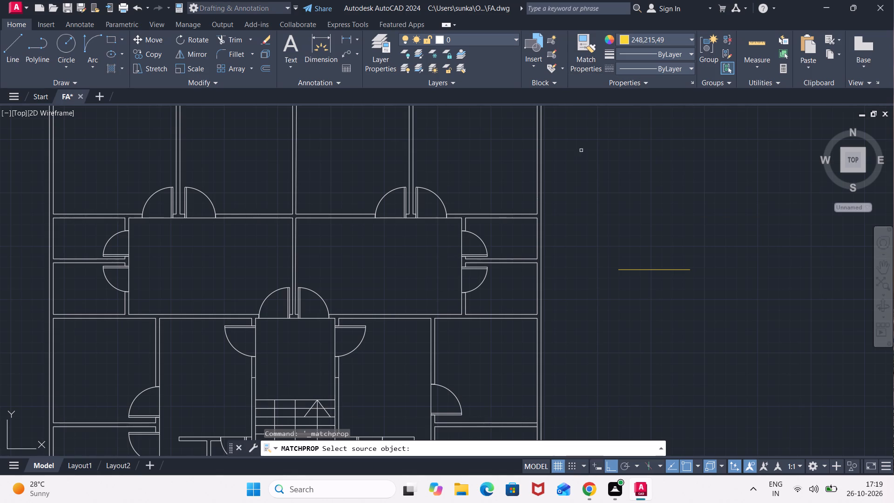
left_click(650, 270)
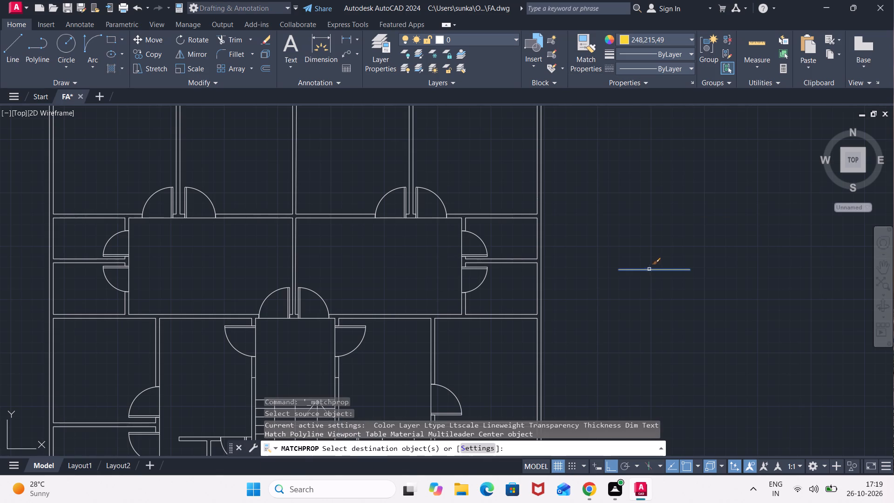
left_click(556, 166)
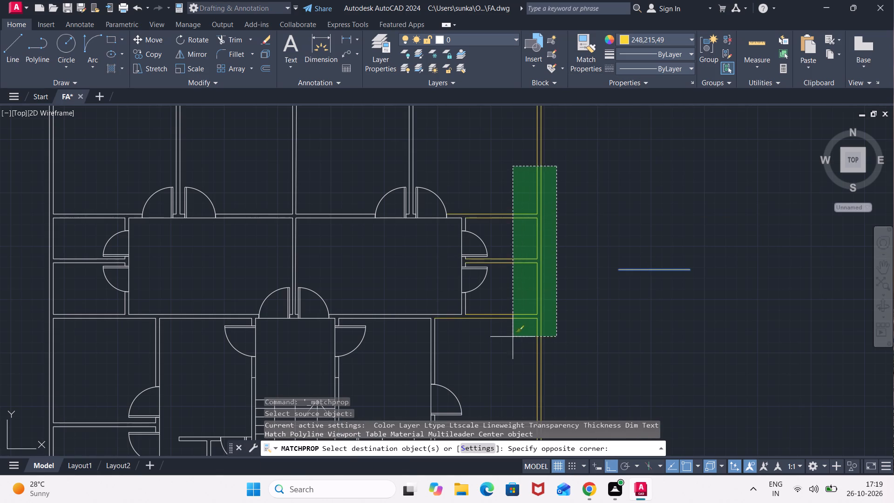
middle_click_drag(515, 364, 512, 213)
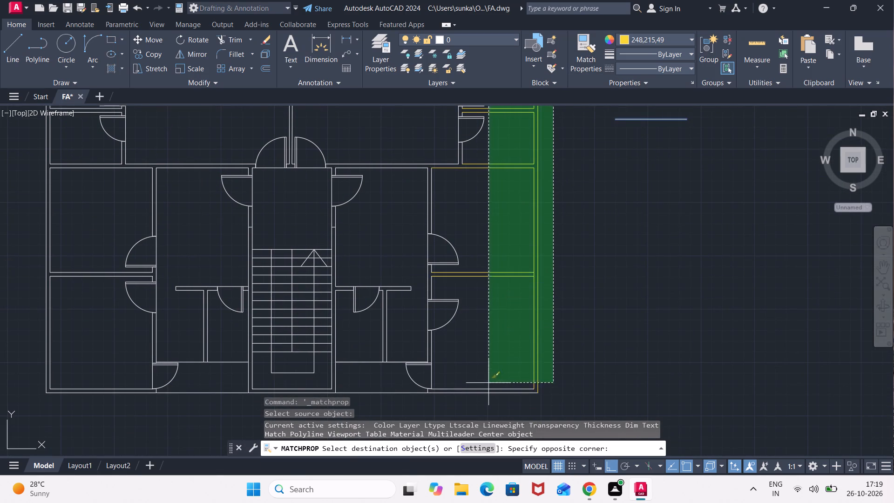
left_click(486, 408)
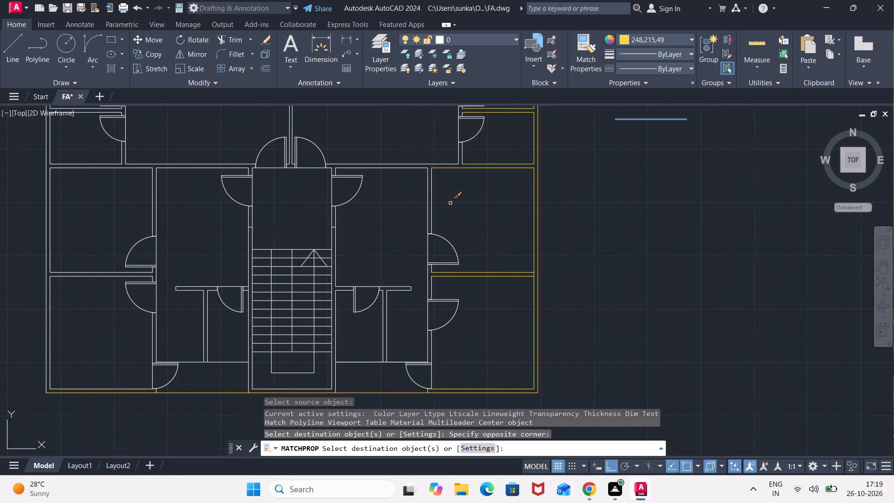
left_click(473, 153)
left_click(391, 201)
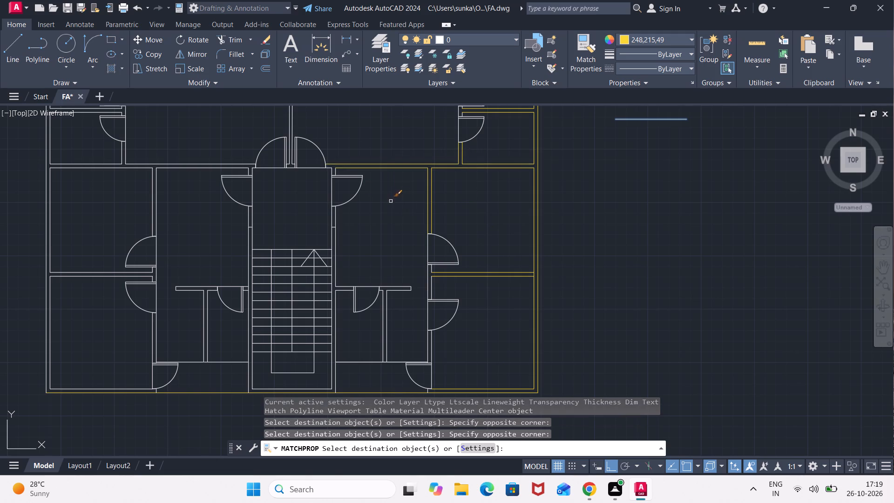
Match the yellow properties onto the small room's walls east of the staircase and the partition south of the southeast room doors.
middle_click_drag(477, 174, 477, 223)
scroll(473, 205, "up", 3)
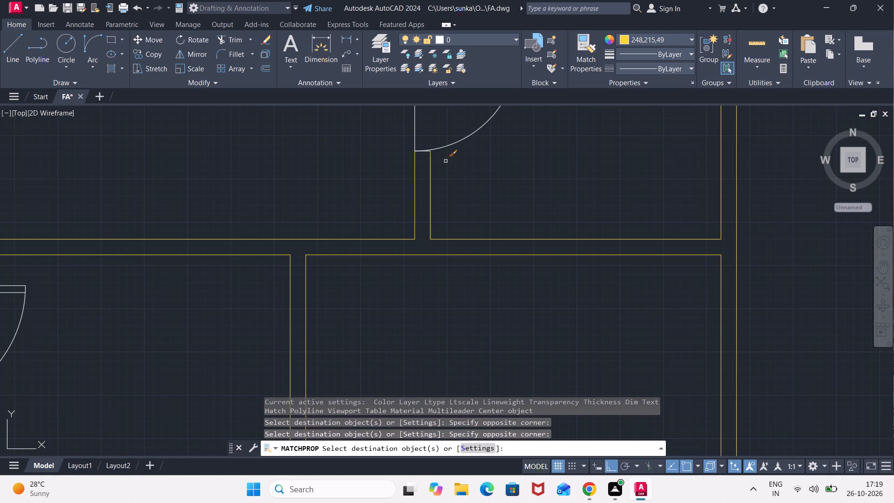
scroll(445, 163, "down", 2)
scroll(353, 217, "down", 3)
middle_click_drag(355, 213, 376, 169)
scroll(381, 213, "up", 3)
left_click_drag(355, 211, 351, 221)
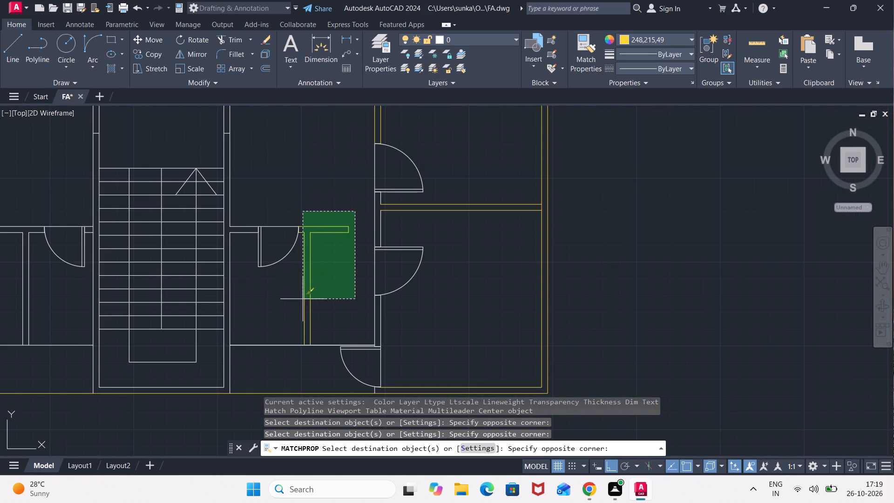
left_click(303, 301)
left_click(401, 314)
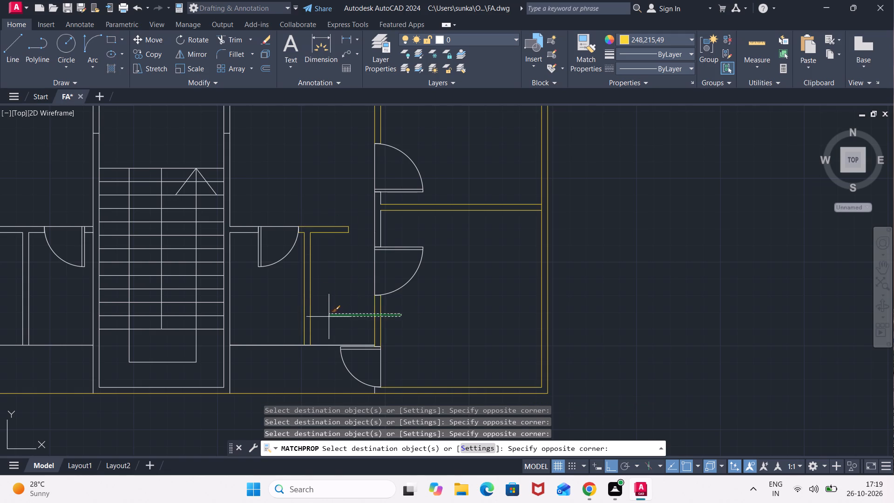
left_click(325, 317)
left_click(321, 323)
left_click(281, 360)
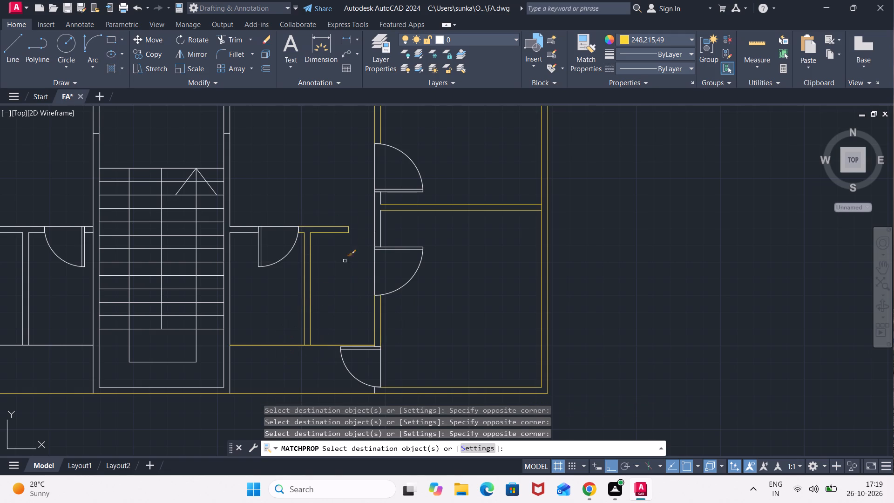
Match the yellow properties onto the short partition lines between the two southeast room doors.
left_click(389, 232)
left_click(357, 221)
left_click(384, 204)
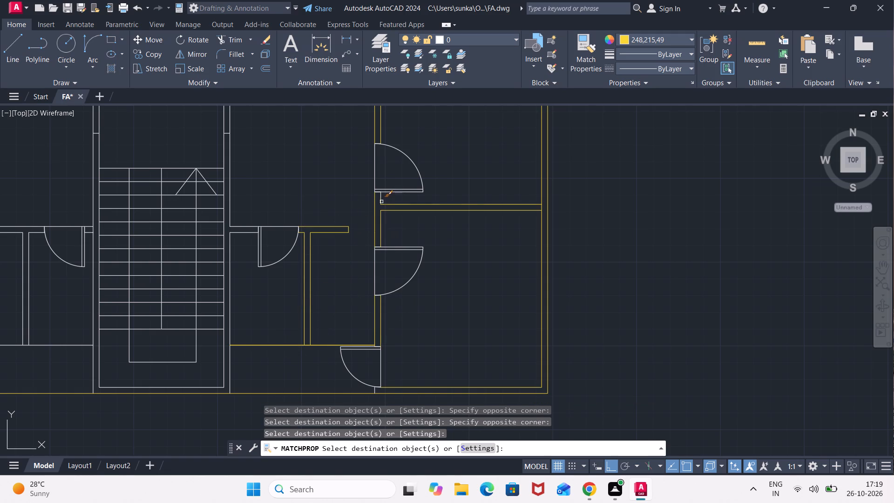
scroll(301, 179, "down", 2)
scroll(345, 188, "up", 3)
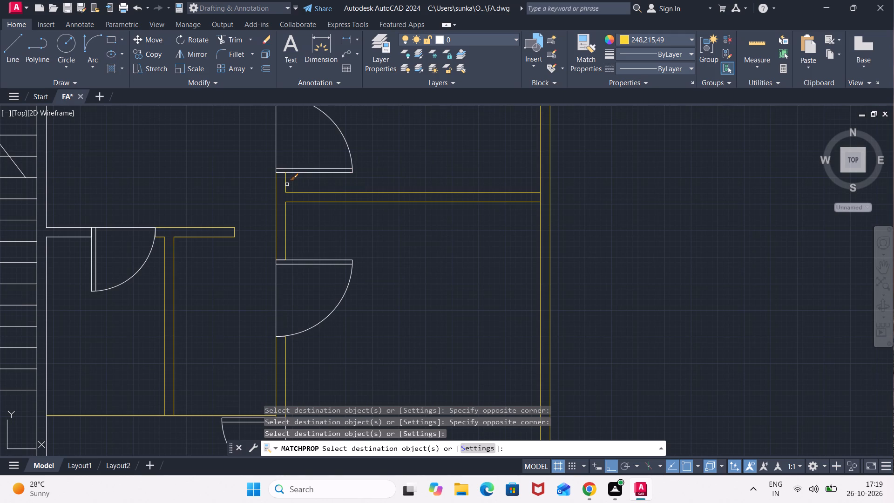
left_click(287, 184)
Match the yellow properties onto the walls along the hall's southwest side and the partition north of the southwest room doors.
scroll(253, 250, "down", 4)
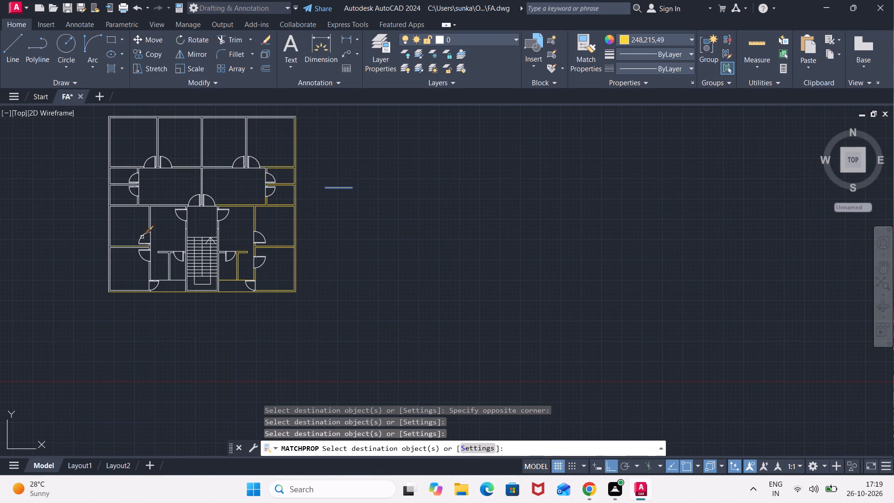
left_click(155, 193)
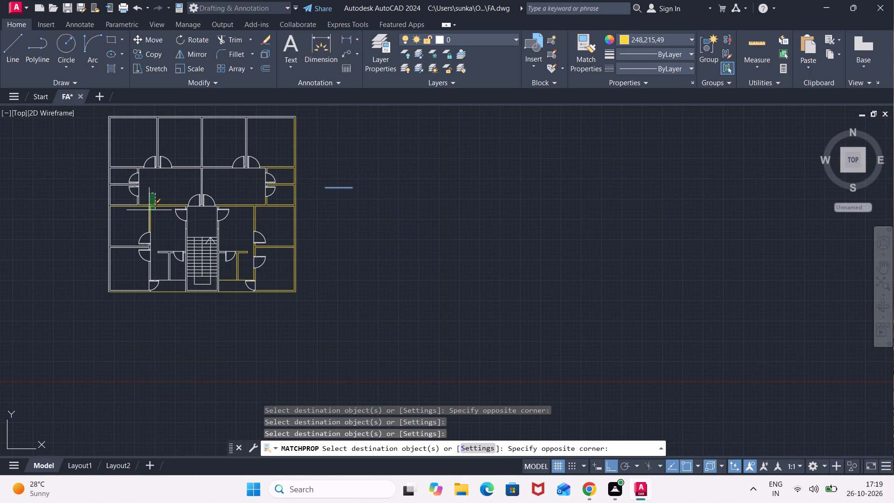
left_click(149, 211)
scroll(149, 205, "up", 3)
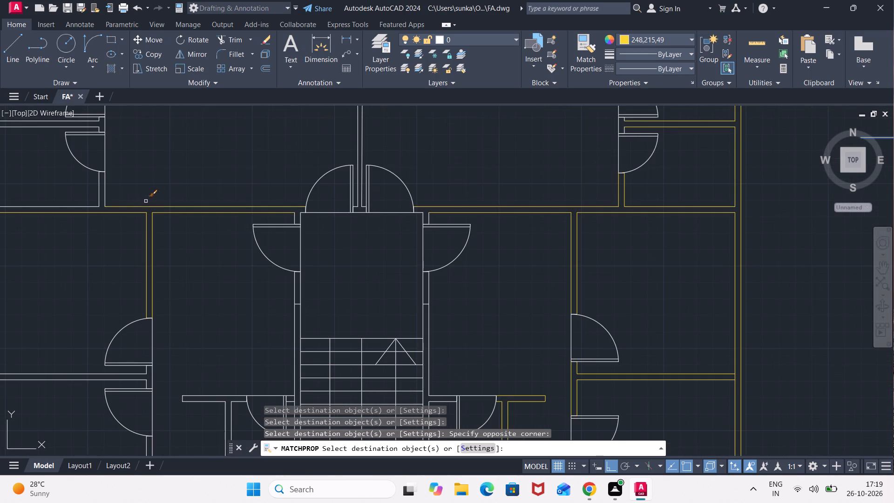
left_click(130, 192)
left_click(50, 227)
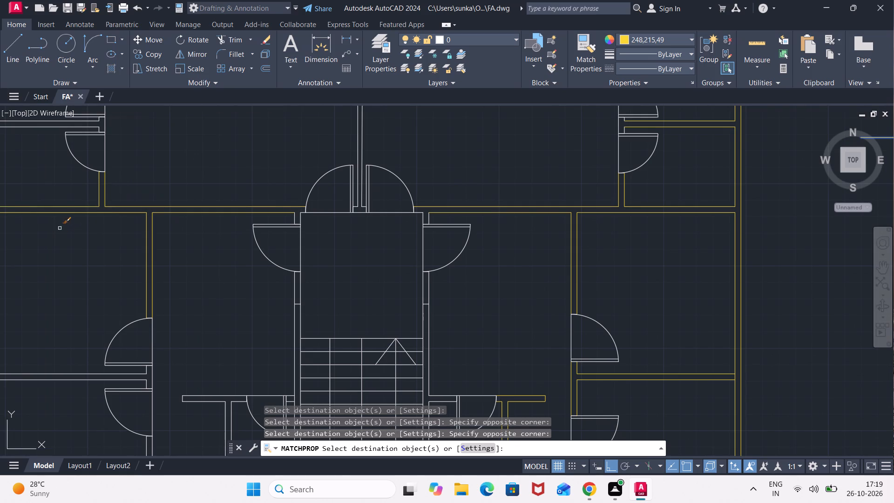
Match the yellow properties onto the west outer wall, the southwest room's south wall and the partition between the southwest rooms.
middle_click_drag(61, 248, 330, 153)
left_click(327, 161)
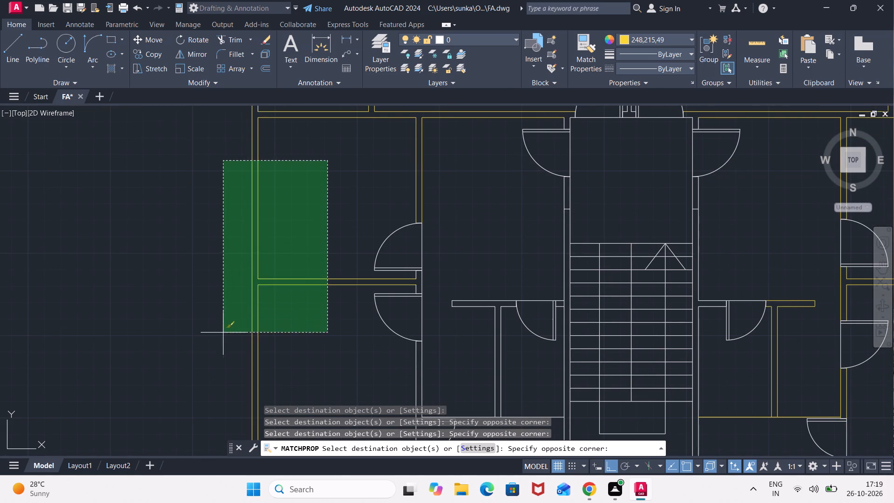
middle_click_drag(228, 340, 217, 199)
left_click(183, 339)
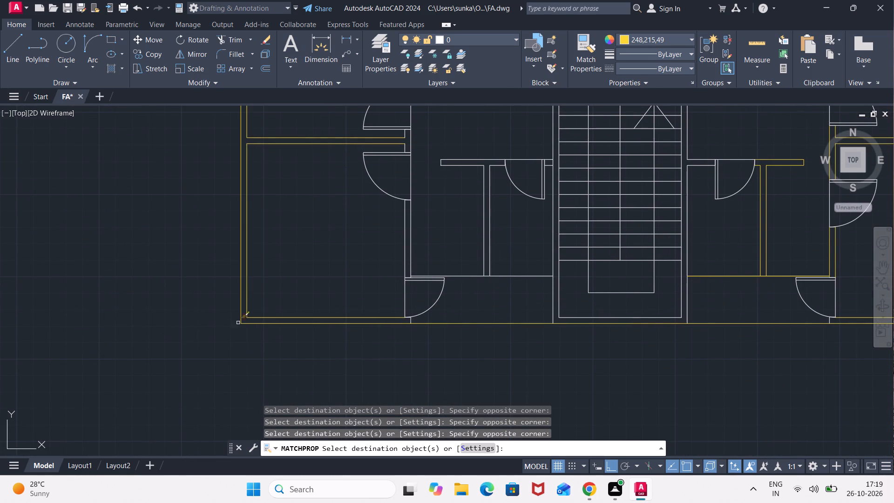
Match the yellow properties onto the wall end lines on both sides of the small southwest door beside the south outer wall.
scroll(441, 328, "up", 3)
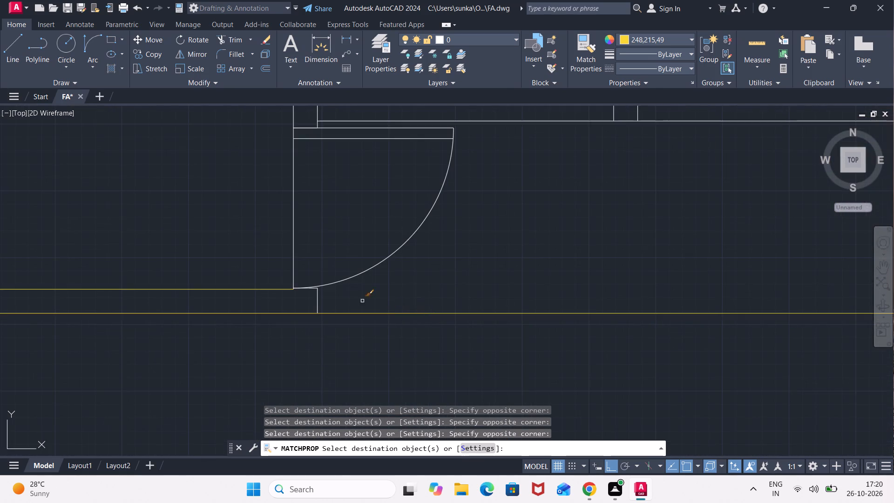
scroll(349, 294, "up", 3)
left_click(212, 309)
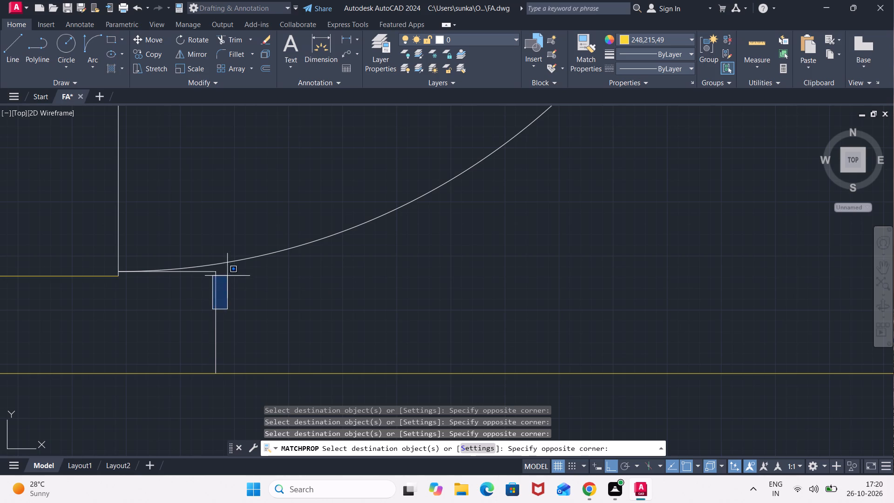
left_click(227, 274)
left_click(227, 273)
left_click(191, 314)
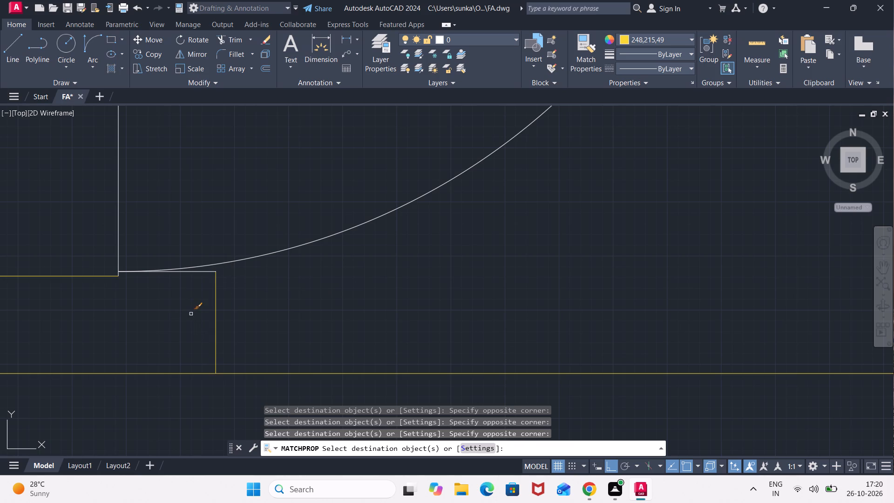
left_click(212, 272)
scroll(312, 323, "down", 4)
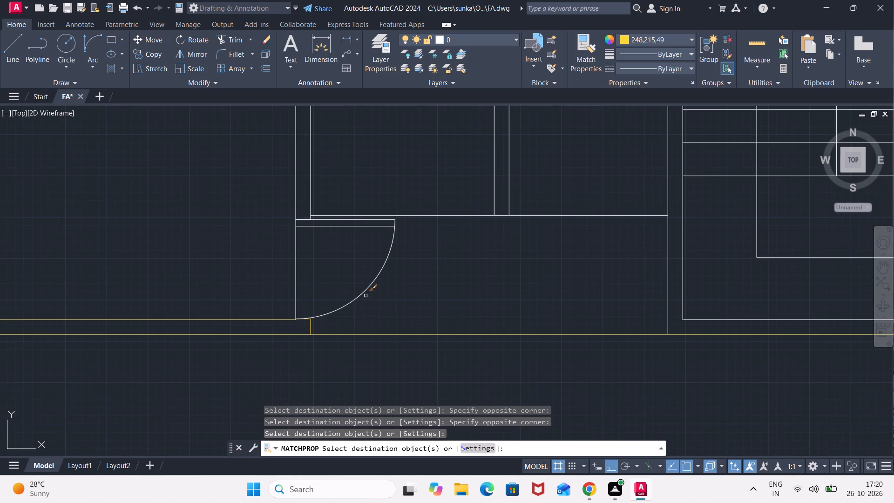
scroll(326, 240, "up", 2)
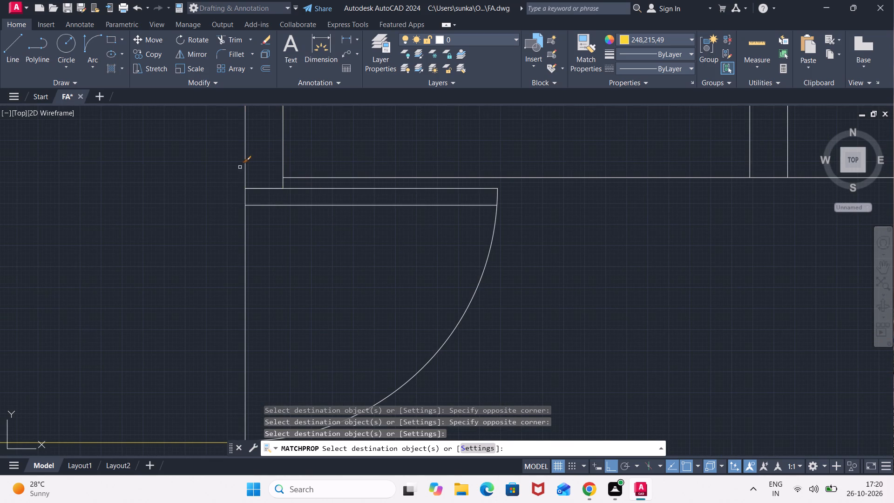
left_click(238, 168)
left_click(312, 214)
Match the yellow properties onto the staircase's east, west and south walls and the adjoining wall line to its west.
scroll(563, 258, "down", 3)
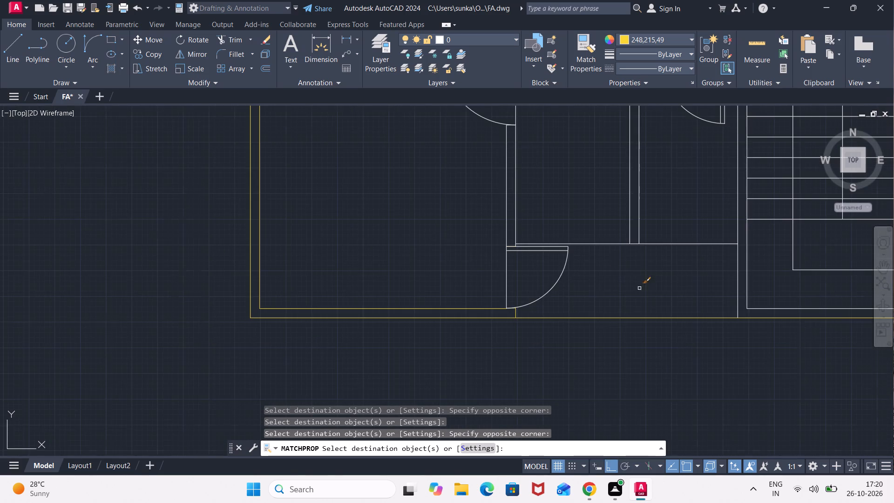
middle_click_drag(647, 292, 382, 274)
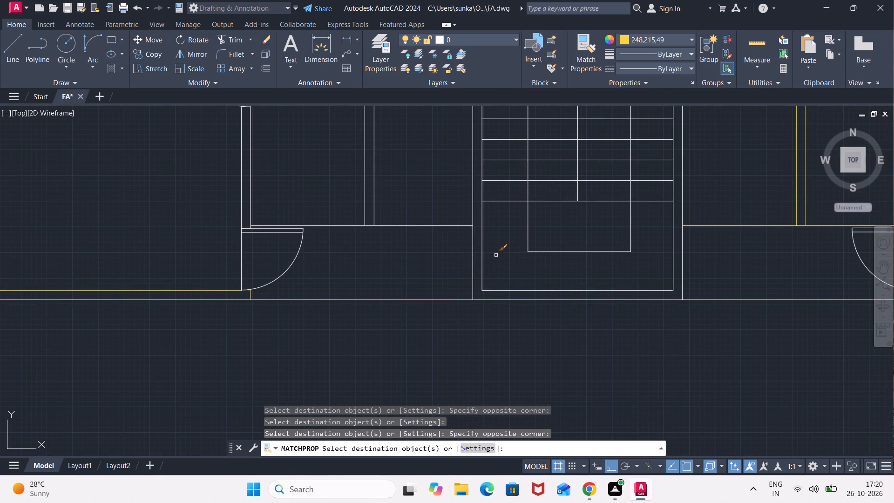
left_click(493, 257)
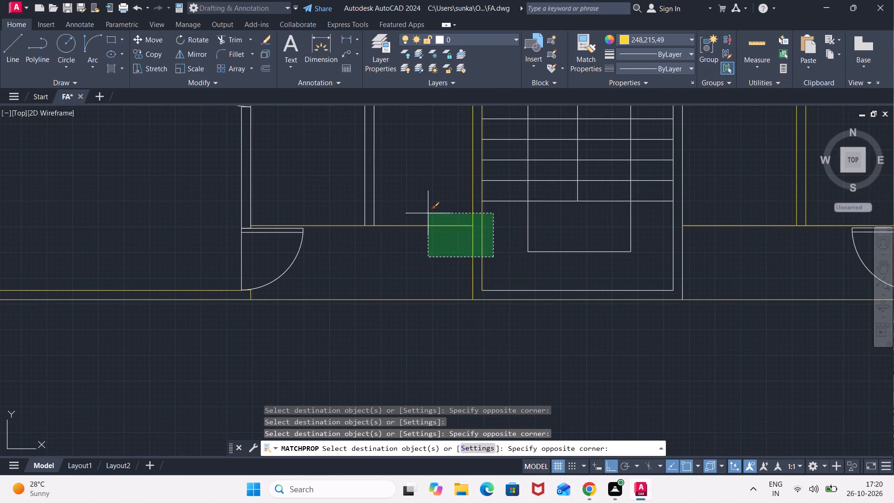
left_click(428, 213)
left_click(704, 201)
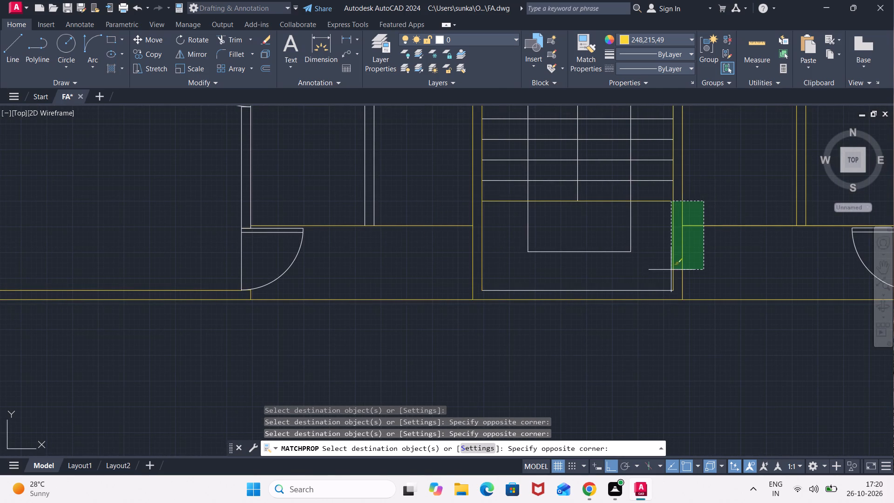
left_click(682, 264)
left_click(689, 219)
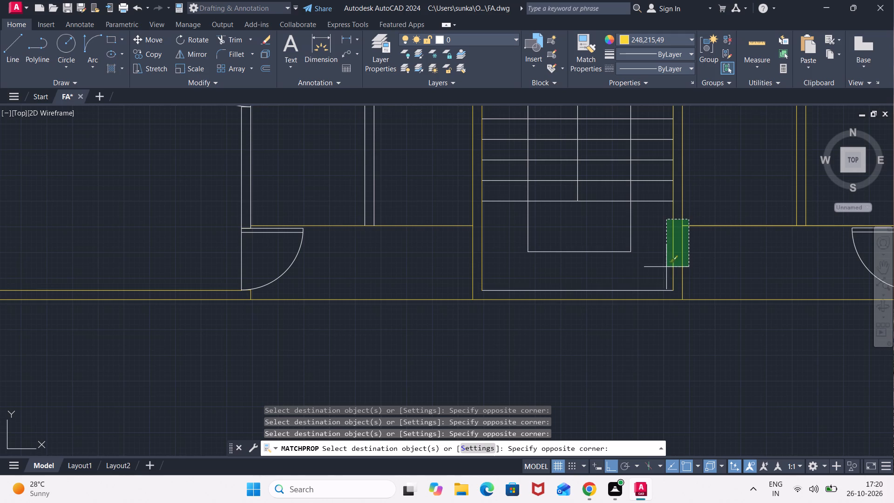
left_click(639, 302)
scroll(649, 238, "down", 2)
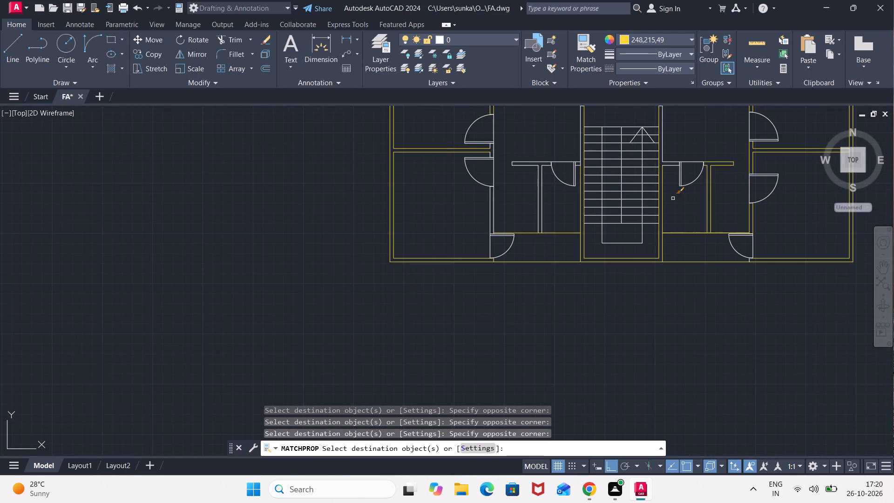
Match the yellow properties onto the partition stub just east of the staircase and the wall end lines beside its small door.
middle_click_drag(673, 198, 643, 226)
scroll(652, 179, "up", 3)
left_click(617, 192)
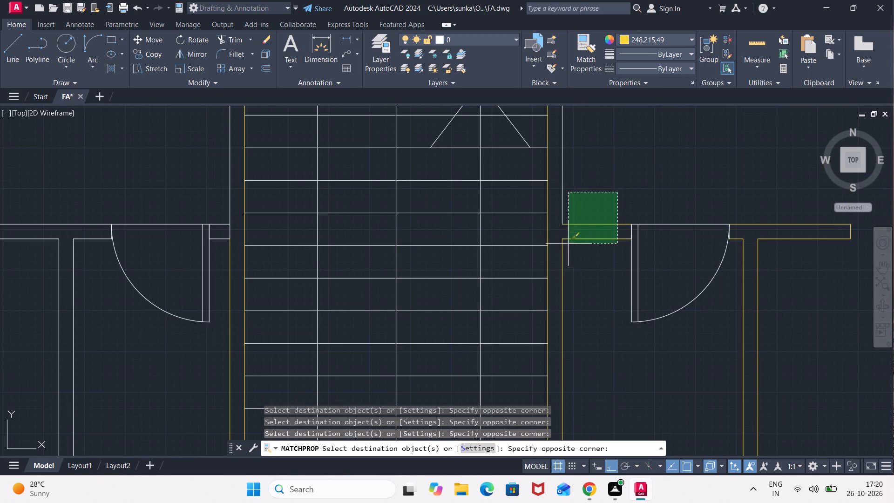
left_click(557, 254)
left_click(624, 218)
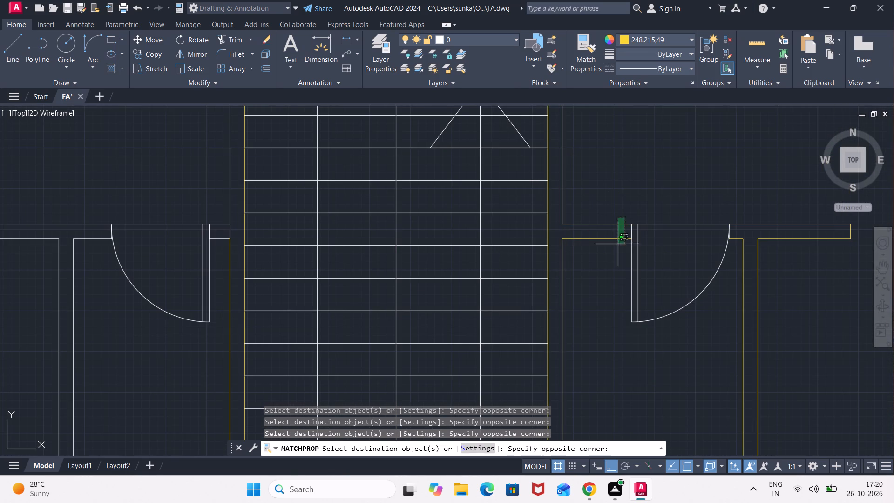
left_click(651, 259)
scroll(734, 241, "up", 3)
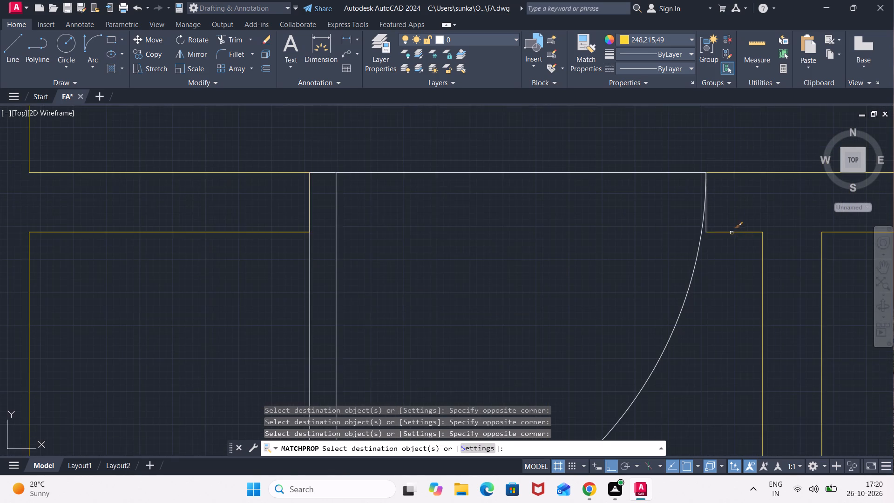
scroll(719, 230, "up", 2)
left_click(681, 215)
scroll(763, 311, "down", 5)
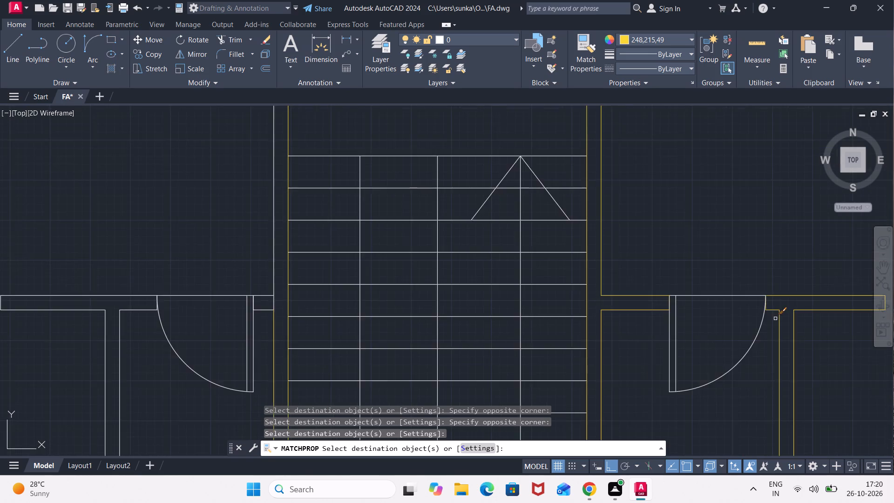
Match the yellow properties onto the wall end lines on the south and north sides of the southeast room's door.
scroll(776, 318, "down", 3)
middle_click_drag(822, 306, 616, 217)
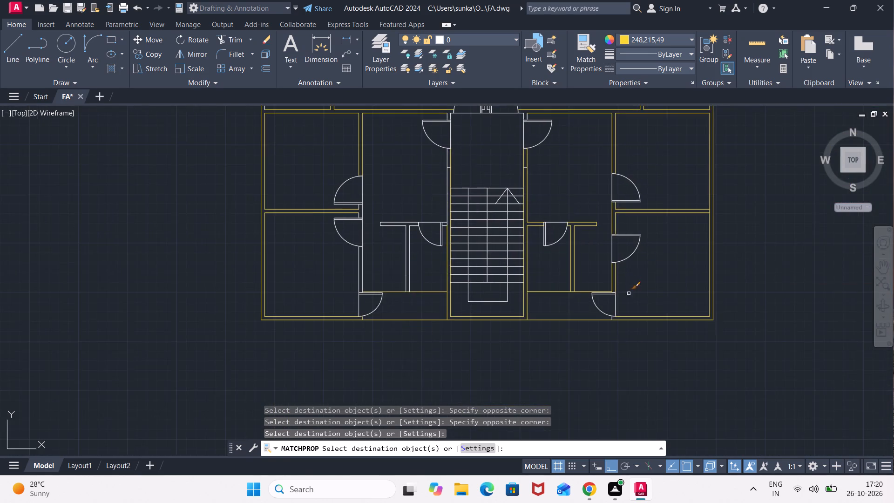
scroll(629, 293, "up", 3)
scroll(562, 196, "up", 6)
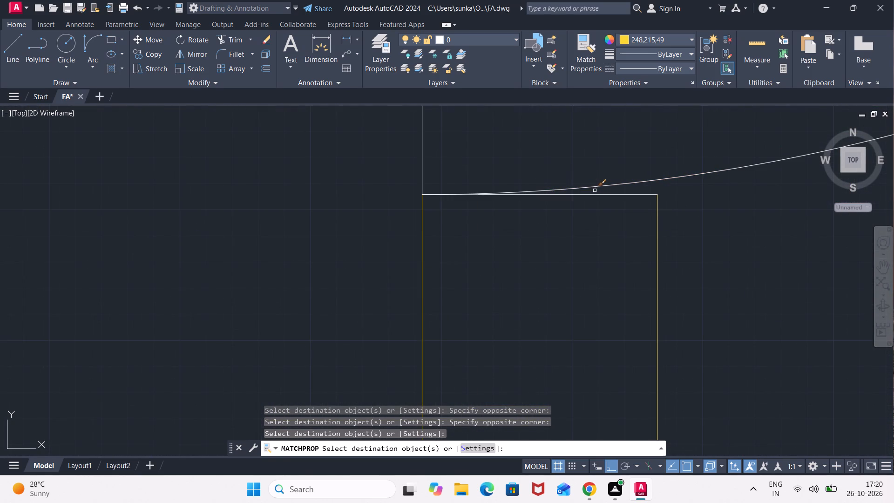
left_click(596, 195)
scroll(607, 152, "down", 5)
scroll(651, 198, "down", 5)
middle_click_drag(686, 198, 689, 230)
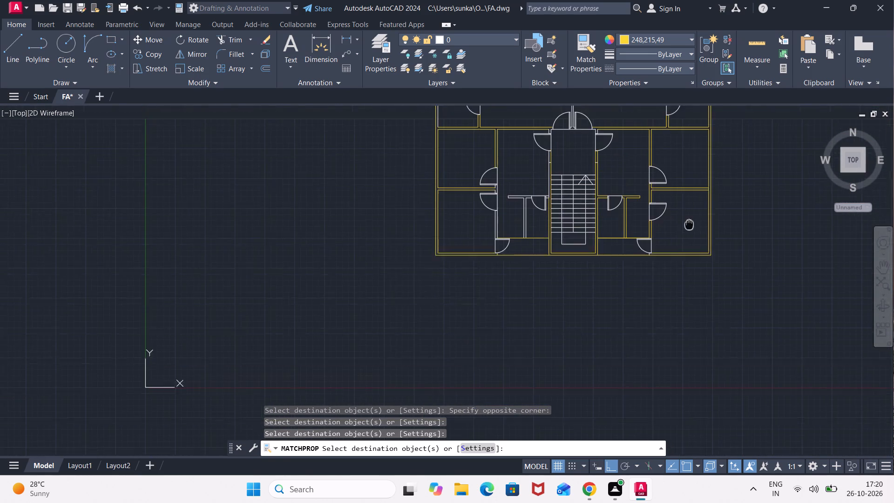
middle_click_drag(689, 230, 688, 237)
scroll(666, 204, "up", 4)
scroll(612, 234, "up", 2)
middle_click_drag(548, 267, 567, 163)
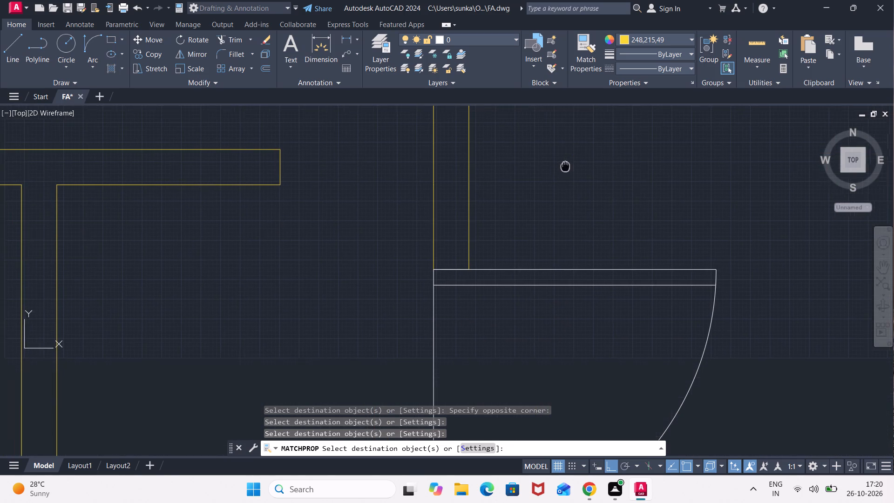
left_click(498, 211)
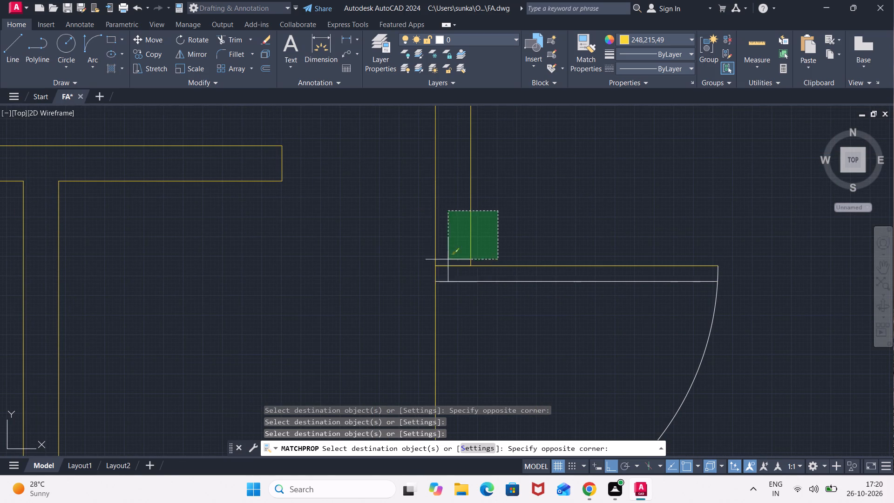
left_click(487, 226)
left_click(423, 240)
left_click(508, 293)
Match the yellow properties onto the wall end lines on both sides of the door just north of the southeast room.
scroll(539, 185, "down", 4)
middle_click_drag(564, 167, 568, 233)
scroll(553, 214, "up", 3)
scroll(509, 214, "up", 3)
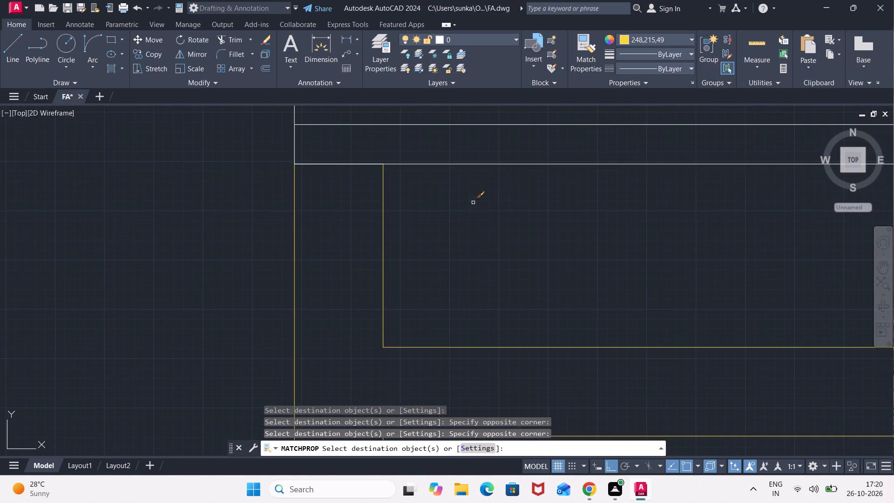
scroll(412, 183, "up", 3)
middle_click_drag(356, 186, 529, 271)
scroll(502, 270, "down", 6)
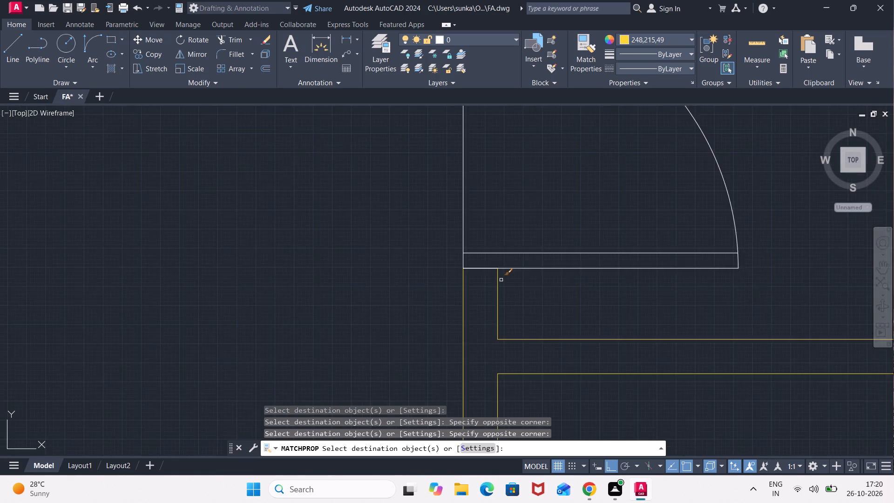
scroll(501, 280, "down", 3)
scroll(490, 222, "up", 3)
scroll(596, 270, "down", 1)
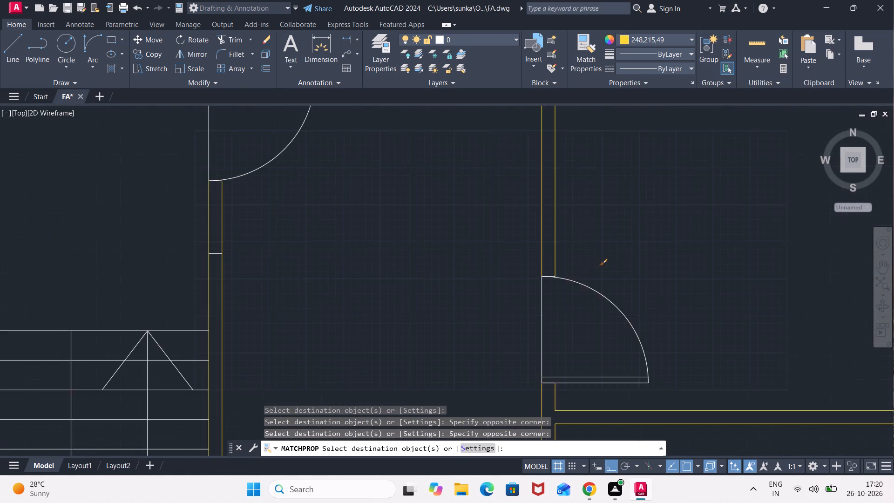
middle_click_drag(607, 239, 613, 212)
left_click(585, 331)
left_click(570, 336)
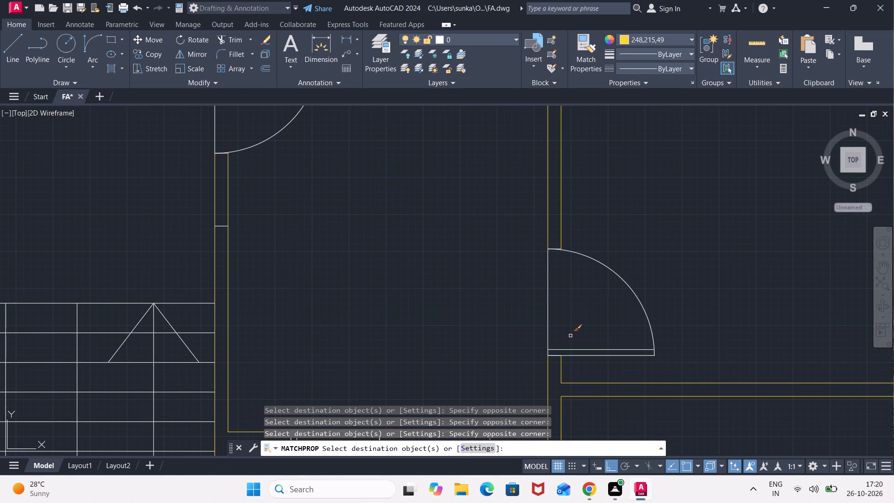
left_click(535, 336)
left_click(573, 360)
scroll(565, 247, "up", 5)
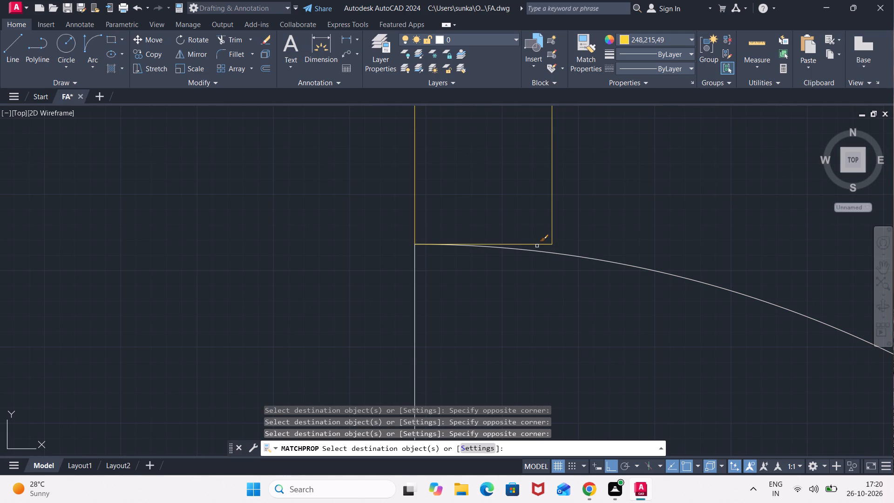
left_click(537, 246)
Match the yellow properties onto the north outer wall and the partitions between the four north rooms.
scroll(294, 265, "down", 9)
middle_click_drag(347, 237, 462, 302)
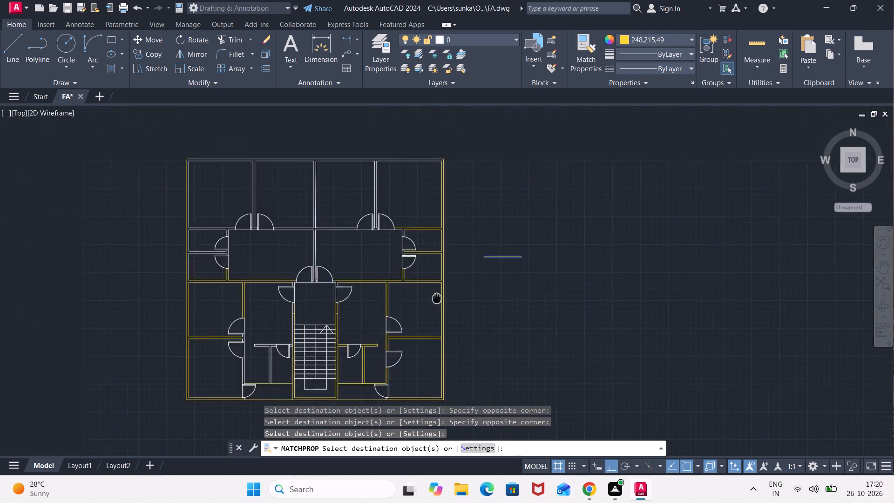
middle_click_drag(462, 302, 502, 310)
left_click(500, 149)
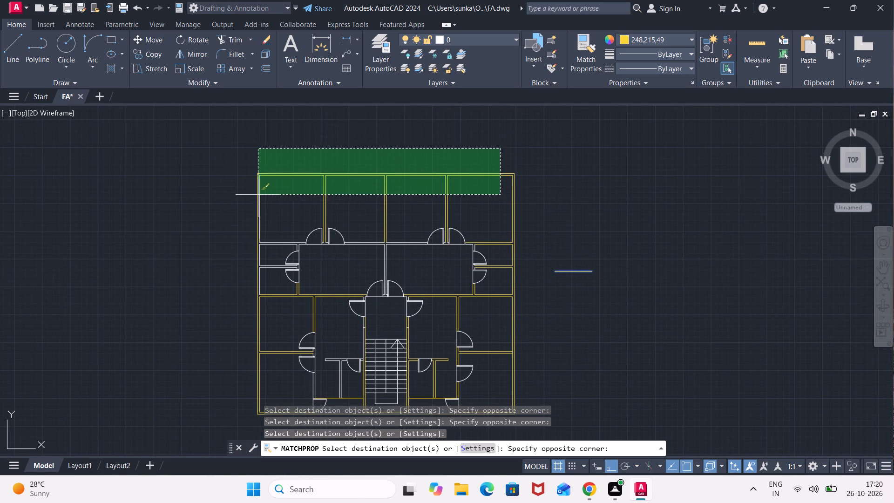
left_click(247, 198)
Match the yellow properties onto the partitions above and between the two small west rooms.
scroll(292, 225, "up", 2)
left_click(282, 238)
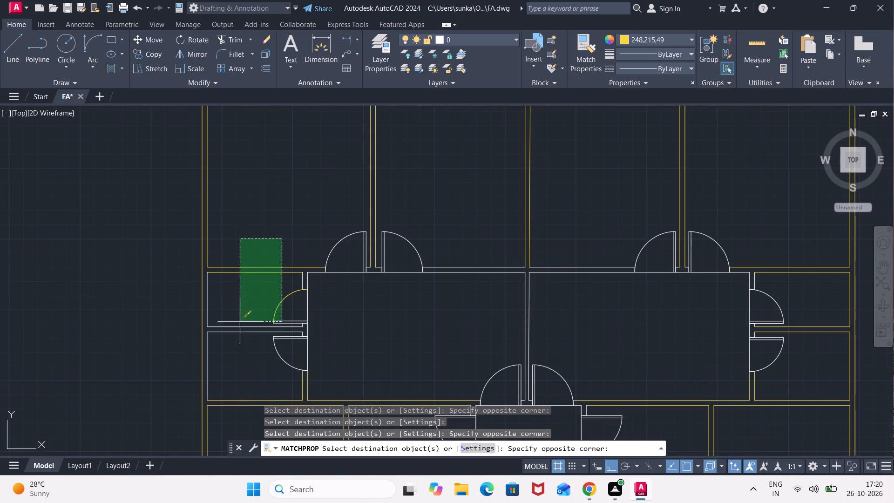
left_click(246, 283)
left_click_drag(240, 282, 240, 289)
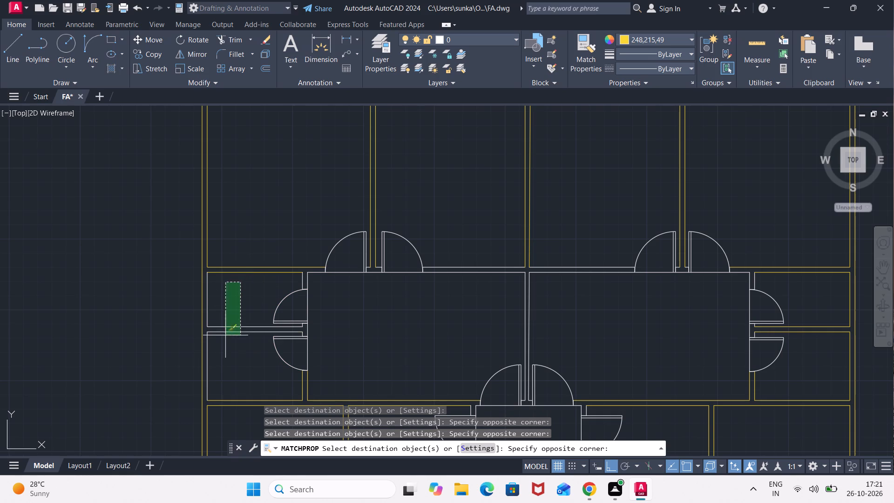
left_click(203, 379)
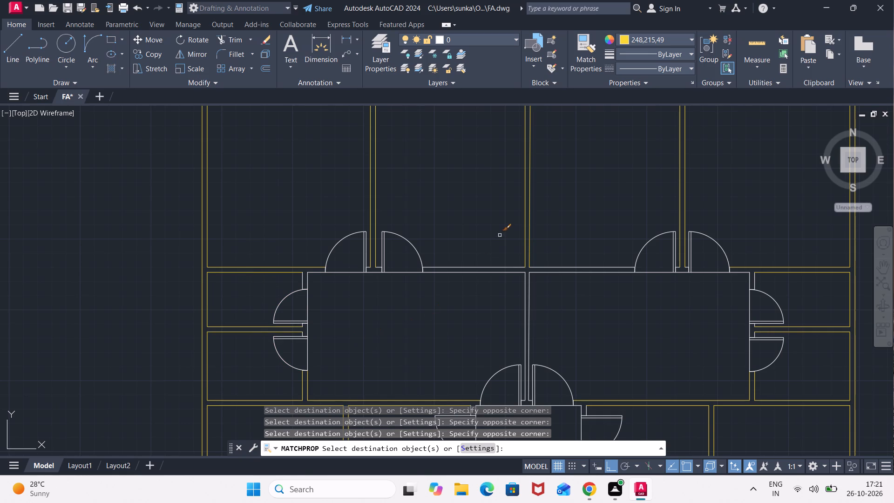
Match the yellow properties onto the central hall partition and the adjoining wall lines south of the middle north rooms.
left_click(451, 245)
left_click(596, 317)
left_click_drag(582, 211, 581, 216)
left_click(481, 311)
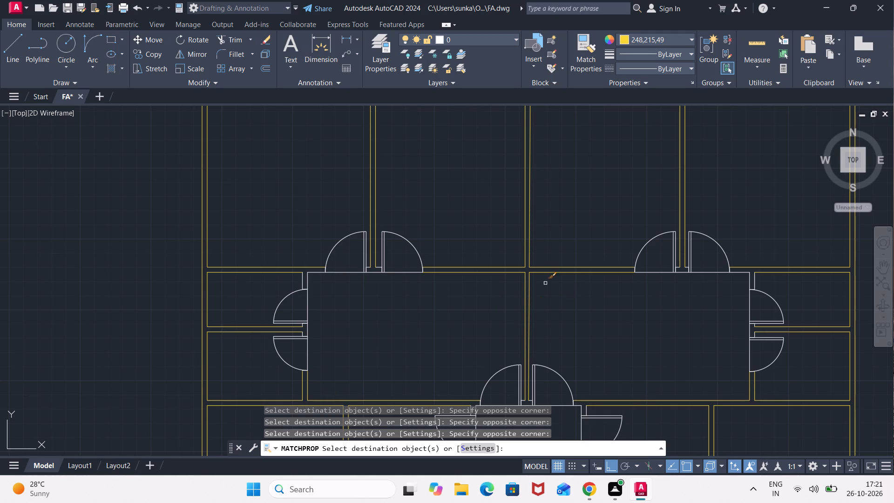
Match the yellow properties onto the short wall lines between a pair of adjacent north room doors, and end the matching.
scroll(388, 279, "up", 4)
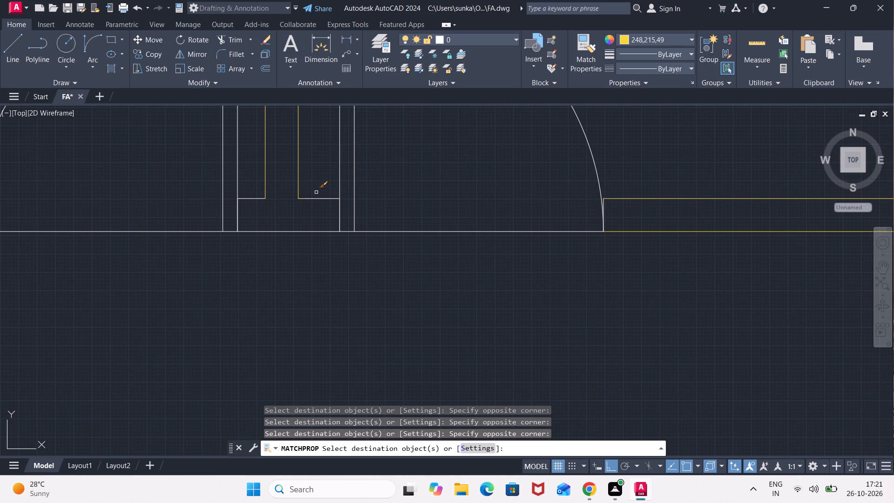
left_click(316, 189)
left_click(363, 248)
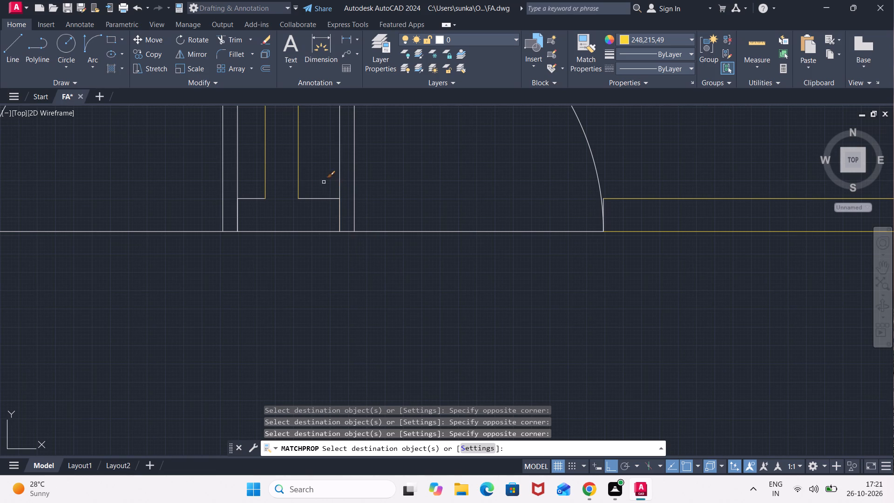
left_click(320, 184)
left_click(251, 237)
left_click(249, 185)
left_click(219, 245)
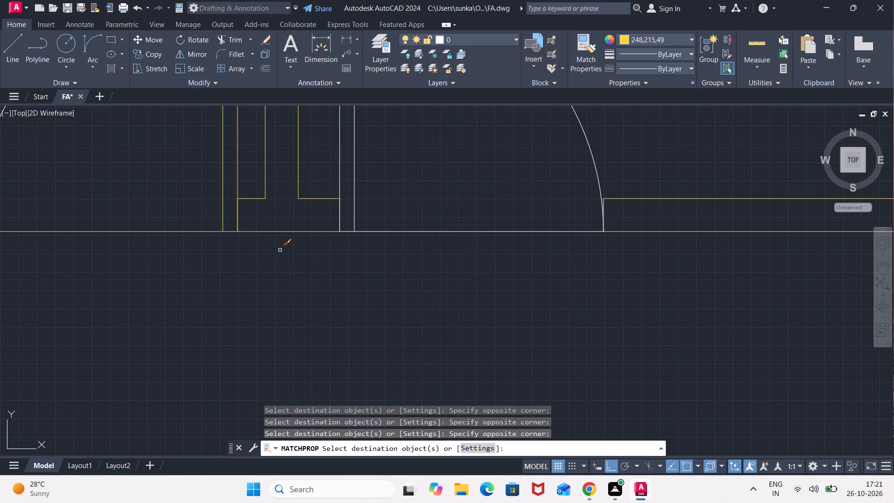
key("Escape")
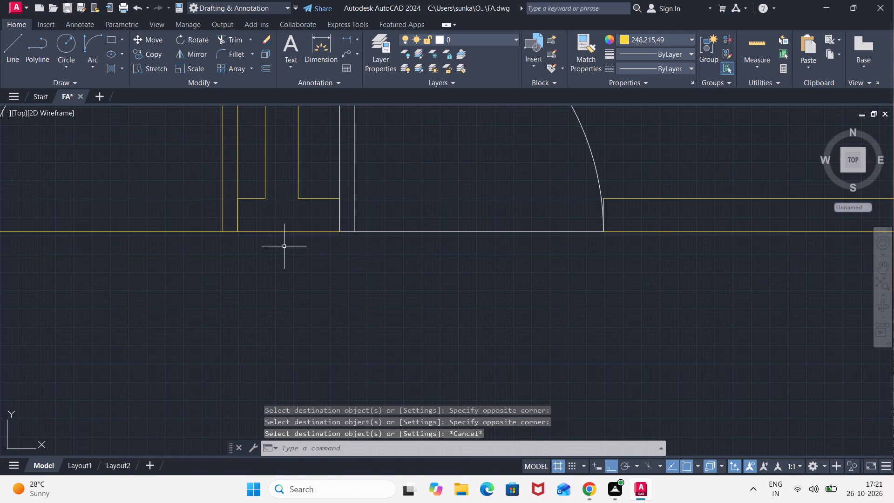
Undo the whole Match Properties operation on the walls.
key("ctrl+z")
Match the properties of the yellow sample line onto the north and east outer walls and the partitions between the north rooms.
middle_click_drag(284, 246, 432, 232)
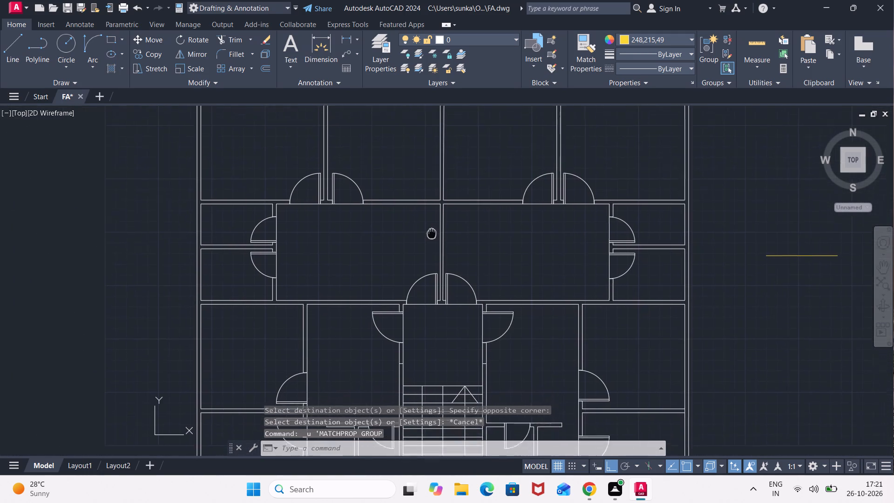
middle_click_drag(432, 232, 441, 209)
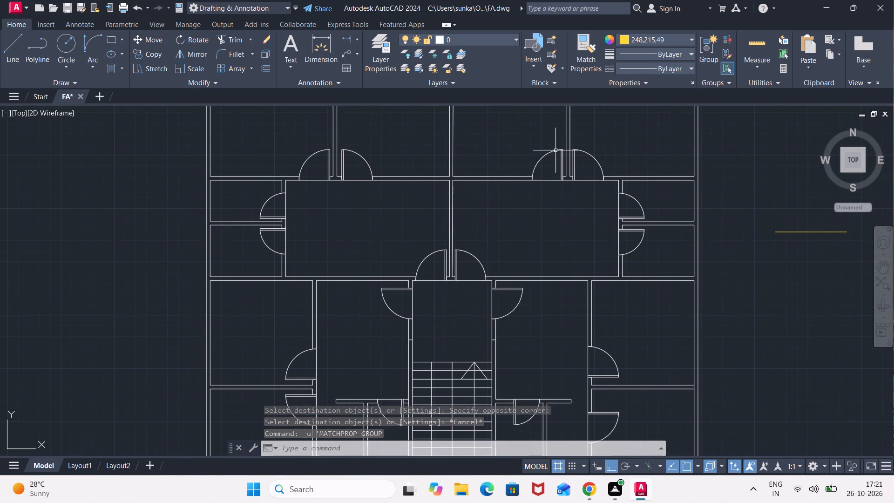
left_click(583, 41)
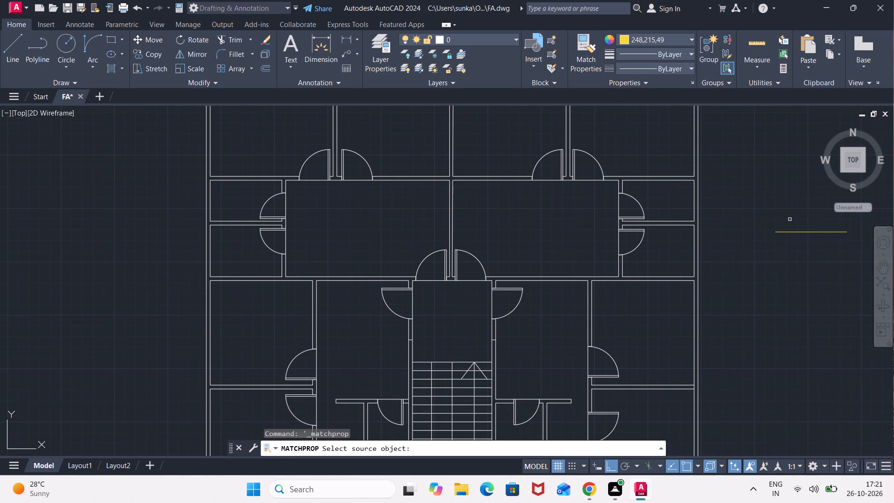
left_click(794, 222)
left_click(746, 266)
left_click(782, 233)
scroll(759, 194, "down", 2)
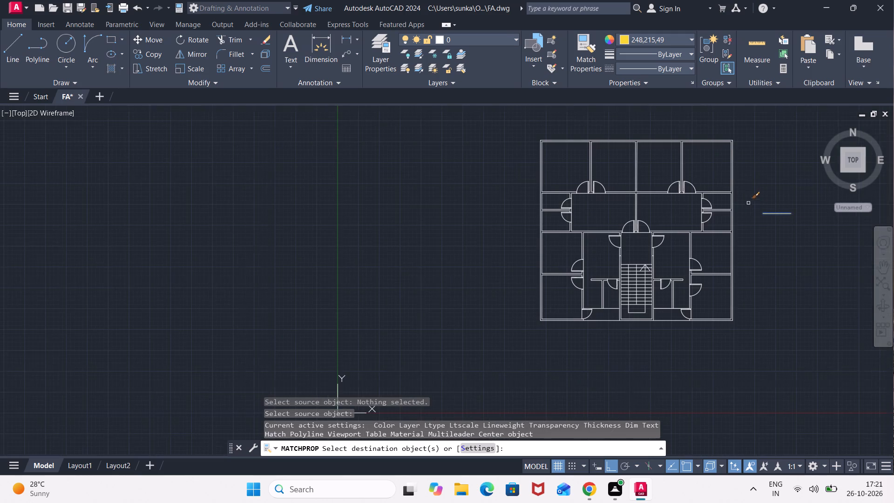
middle_click_drag(745, 182, 748, 198)
left_click(738, 130)
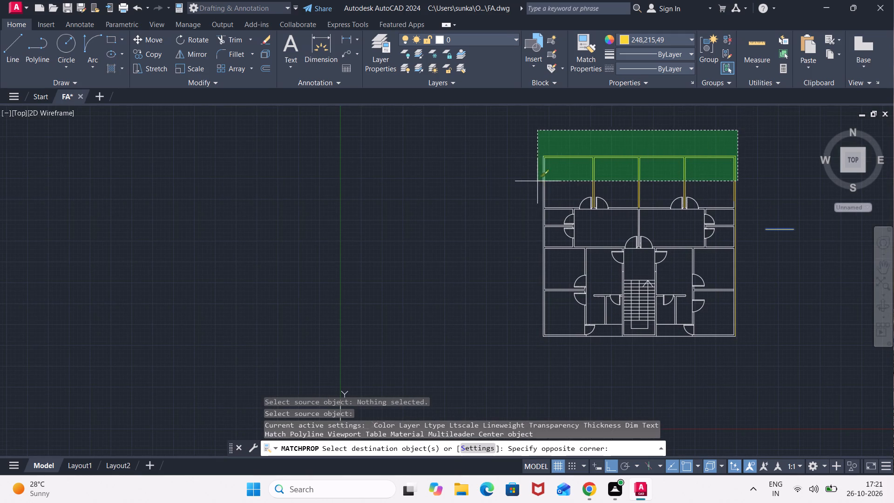
left_click(534, 181)
Match the yellow properties onto the west outer wall, the outer south wall line and the partitions meeting the west wall.
scroll(545, 204, "up", 1)
left_click(562, 197)
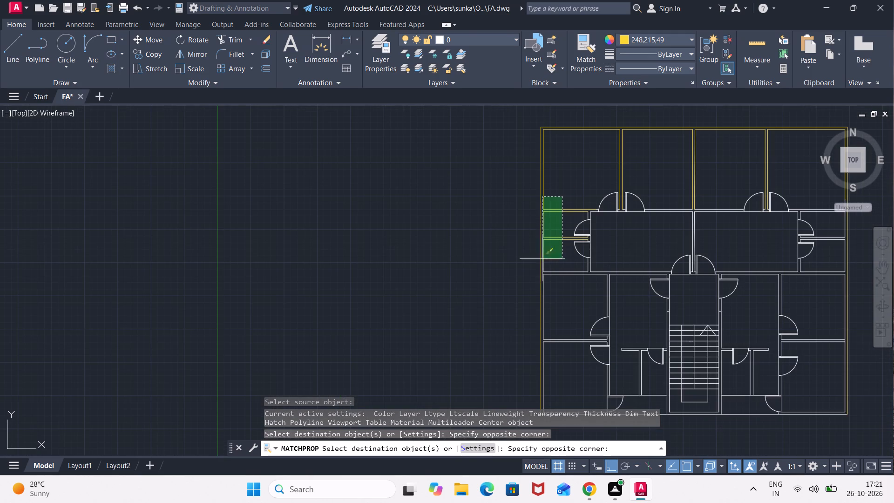
middle_click_drag(526, 353, 514, 218)
left_click(509, 294)
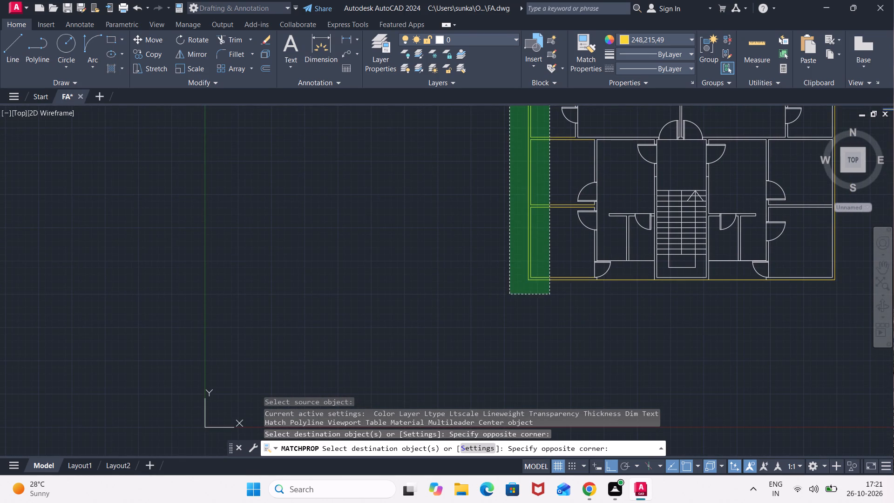
middle_click_drag(823, 298, 570, 385)
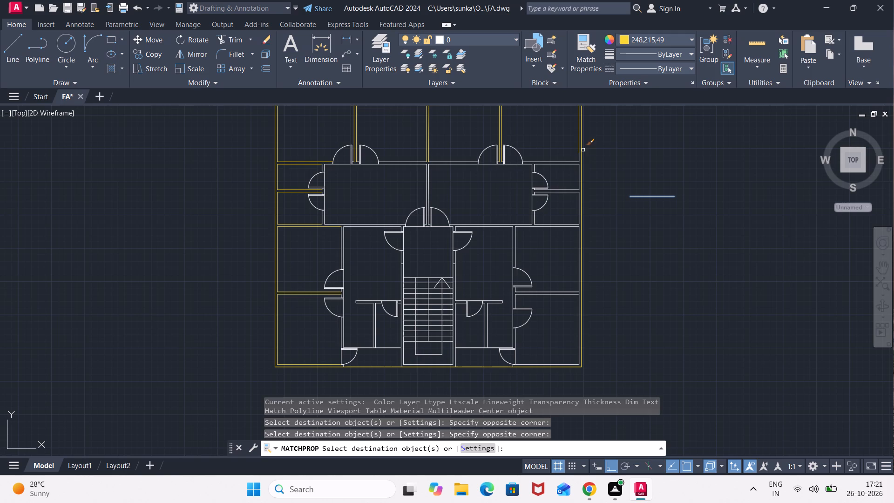
Match the yellow properties onto the partitions meeting the east wall, the central hall divider and the wall lines around the west hall's south side.
left_click(583, 135)
left_click(601, 141)
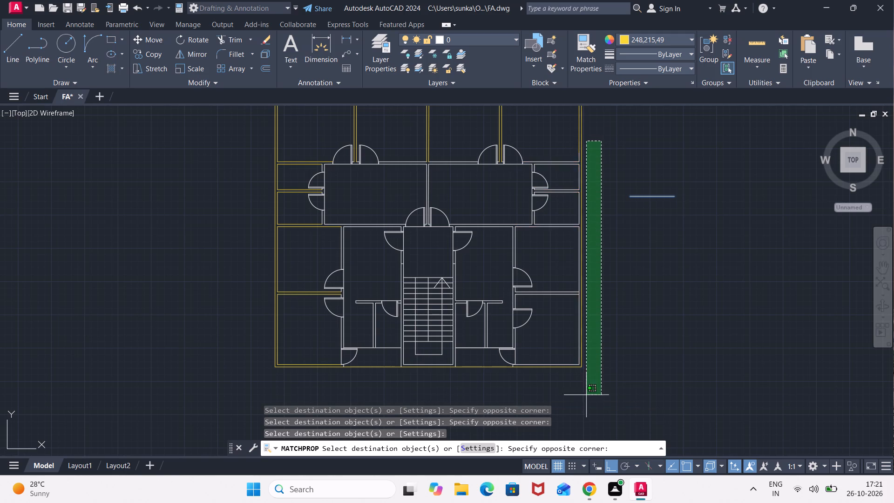
left_click(550, 384)
left_click(454, 139)
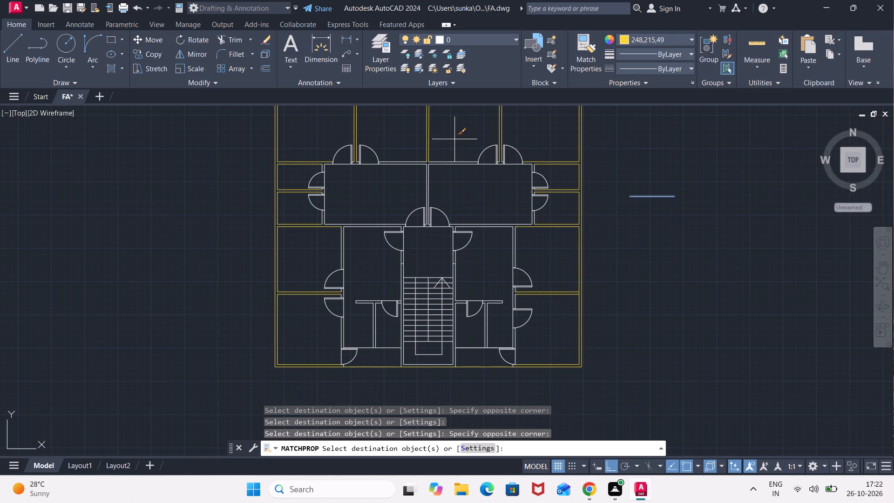
left_click(404, 189)
left_click(382, 197)
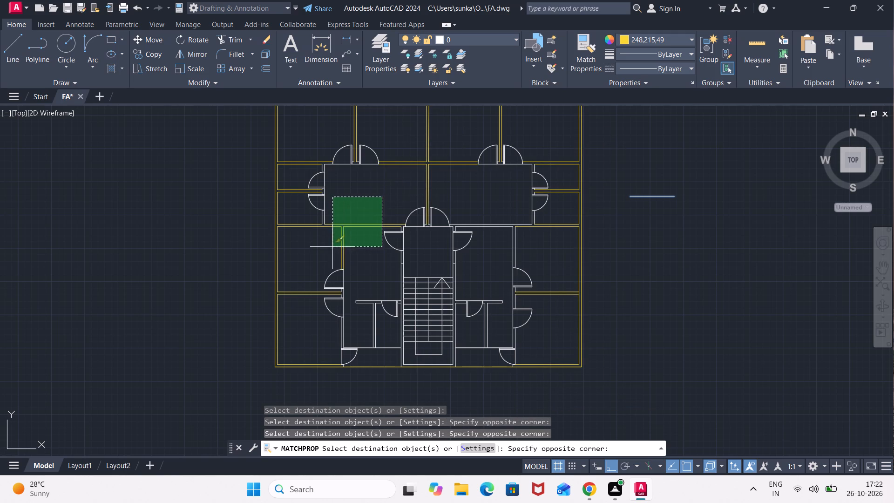
left_click(332, 247)
Match the yellow properties onto the walls flanking the staircase and the small-room partitions just east of it.
left_click(430, 269)
left_click(387, 265)
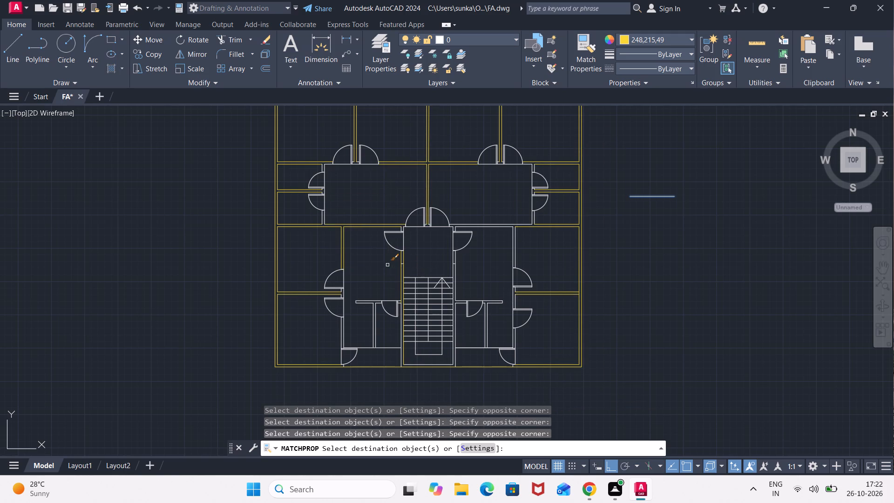
left_click(463, 266)
left_click(439, 257)
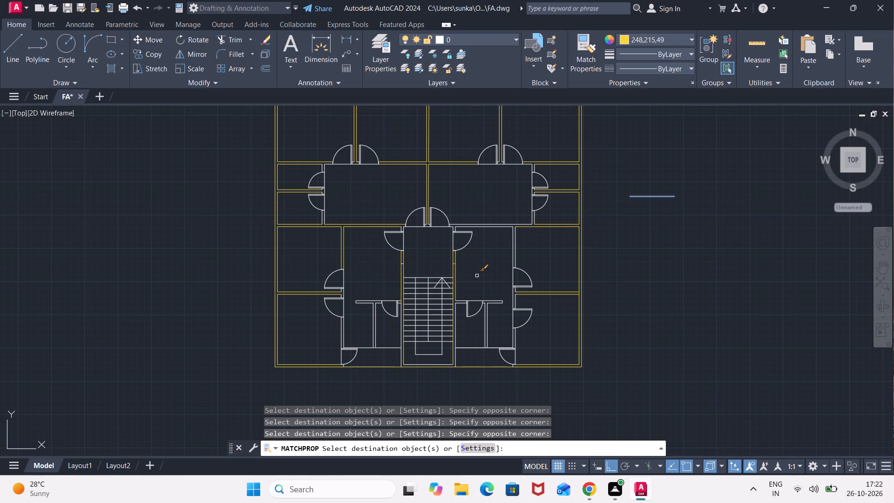
left_click(458, 296)
left_click(454, 314)
left_click(490, 328)
left_click(467, 348)
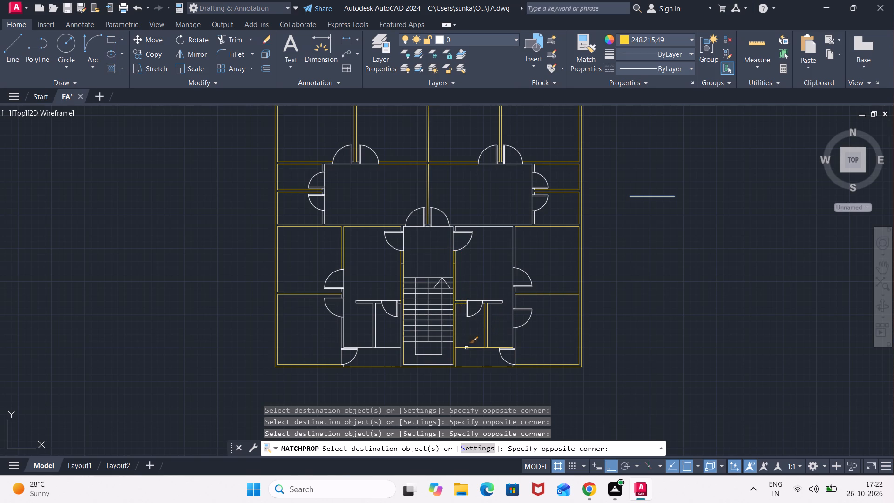
Match the yellow properties onto the southeast room's west wall between its doors and the short wall-end lines below the south door.
scroll(506, 339, "up", 3)
middle_click_drag(521, 347, 522, 285)
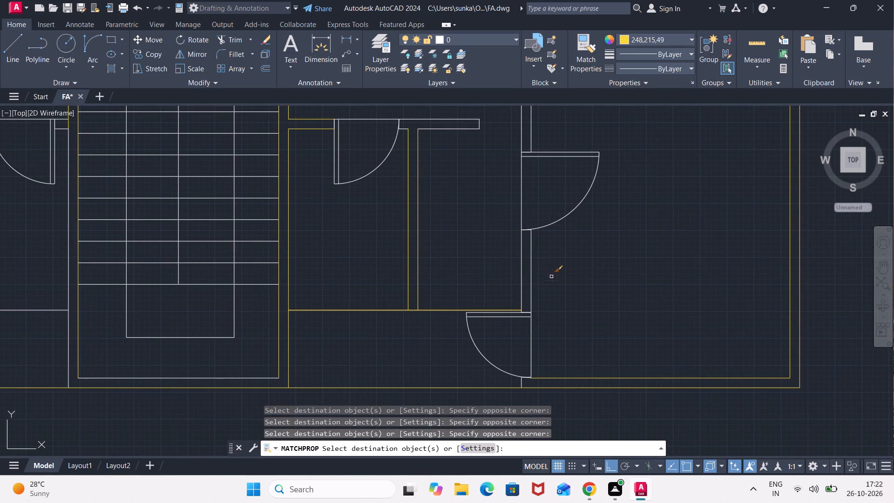
left_click(552, 275)
left_click(497, 272)
left_click_drag(552, 381, 577, 309)
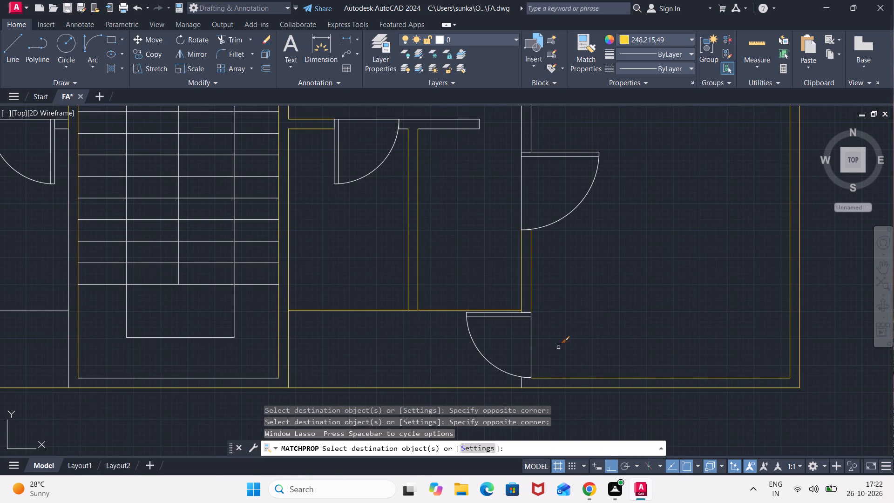
middle_click_drag(544, 364, 557, 249)
scroll(539, 272, "up", 5)
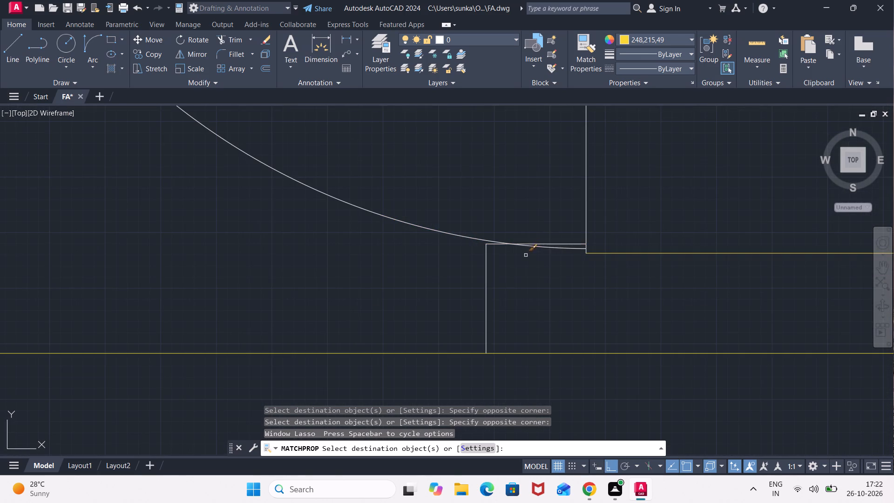
scroll(539, 254, "up", 1)
left_click(579, 239)
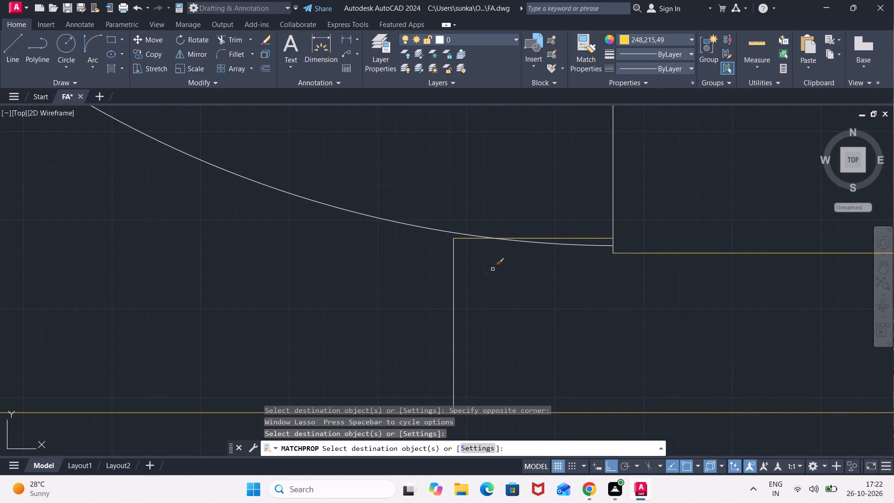
left_click(455, 288)
Examine the wall ends beside the southwest and southeast doors, ending the property matching.
scroll(538, 308, "down", 3)
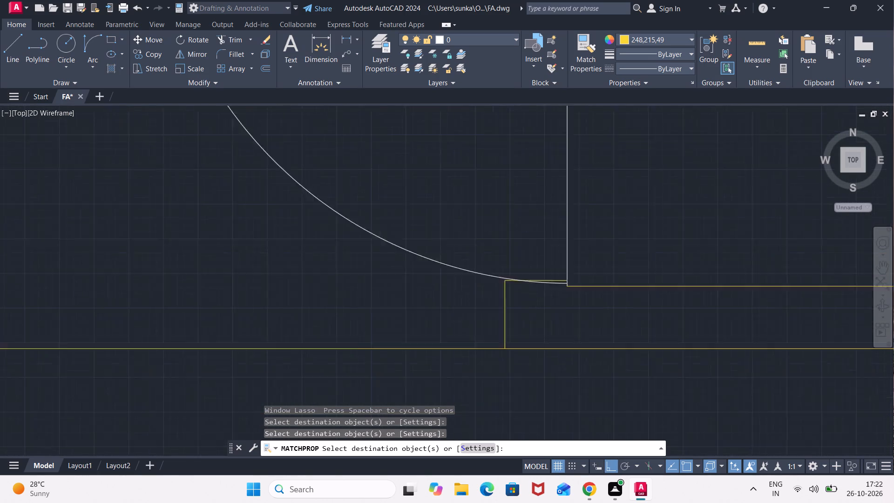
scroll(538, 308, "down", 1)
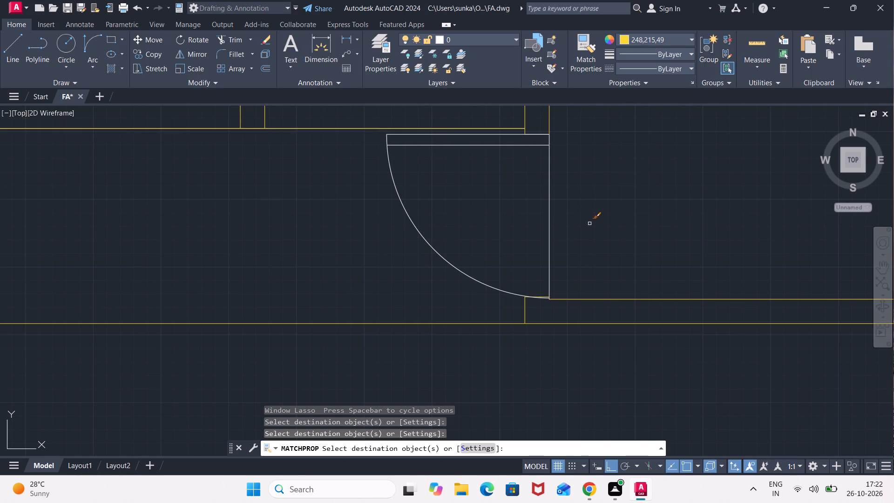
scroll(590, 223, "down", 4)
middle_click_drag(594, 204, 562, 307)
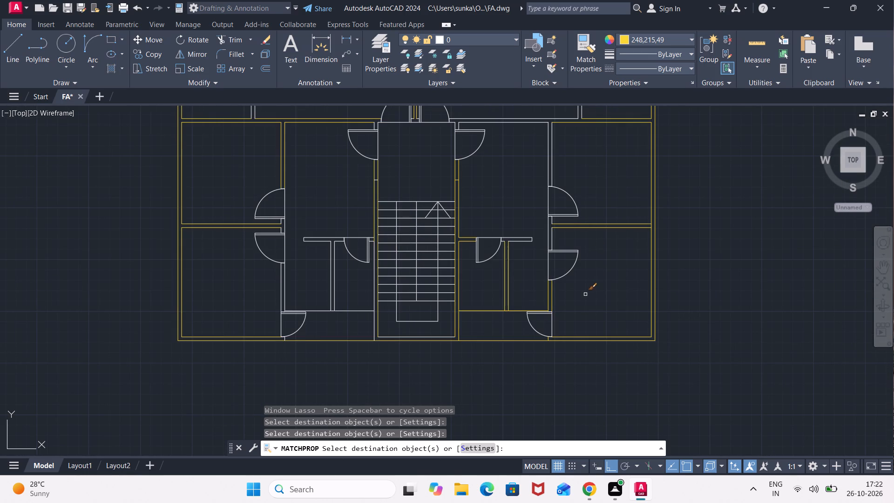
middle_click_drag(305, 333, 468, 288)
scroll(458, 295, "up", 3)
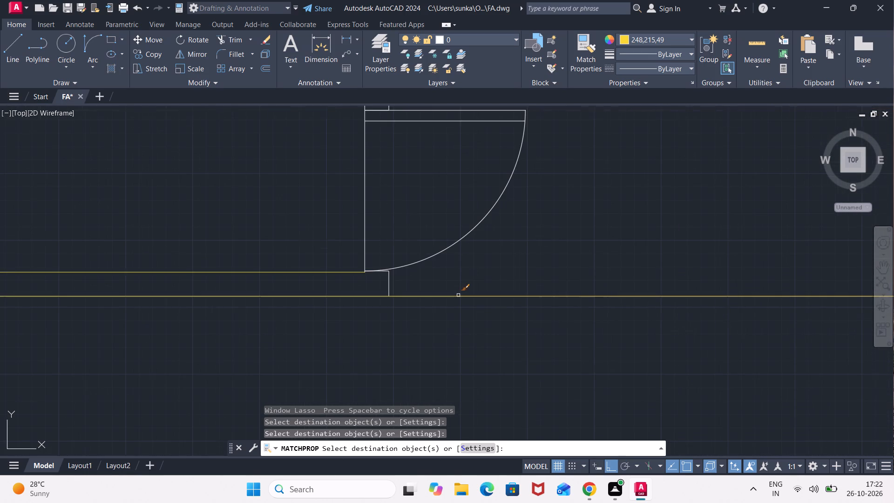
scroll(458, 295, "up", 1)
scroll(396, 284, "up", 3)
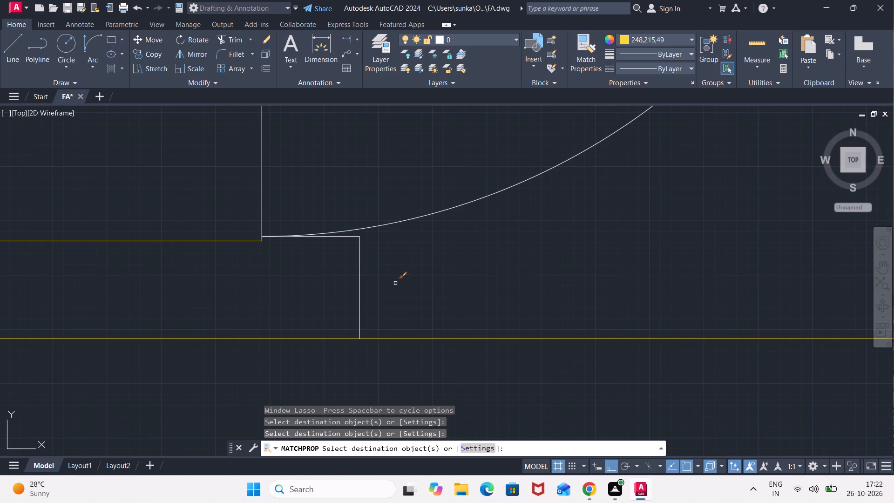
scroll(400, 280, "down", 4)
scroll(640, 246, "down", 2)
middle_click_drag(663, 242, 373, 294)
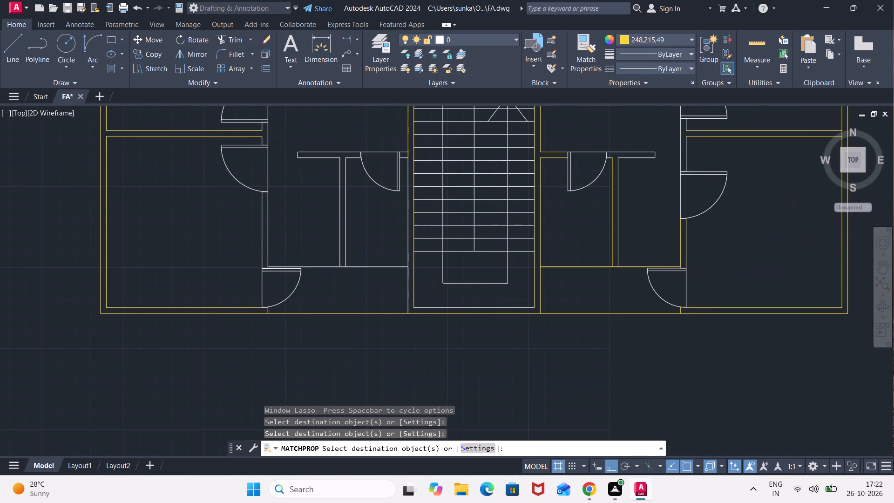
key("Escape")
left_click(652, 286)
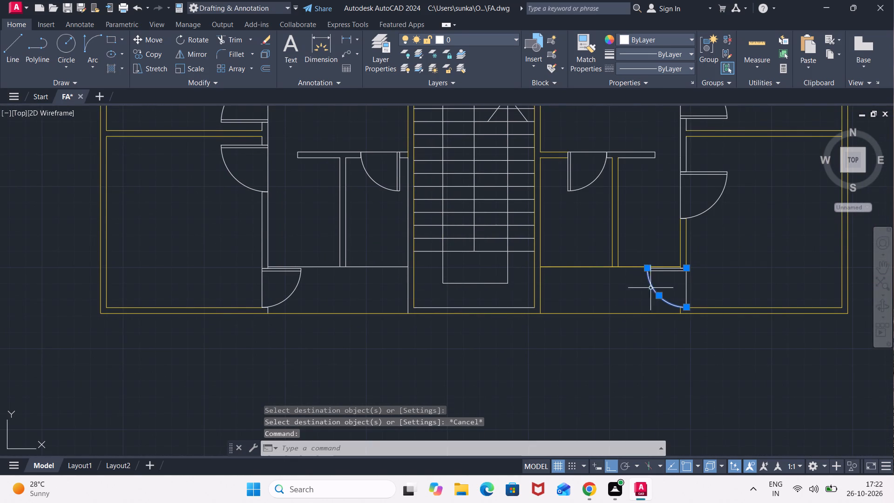
scroll(655, 286, "up", 2)
key("Escape")
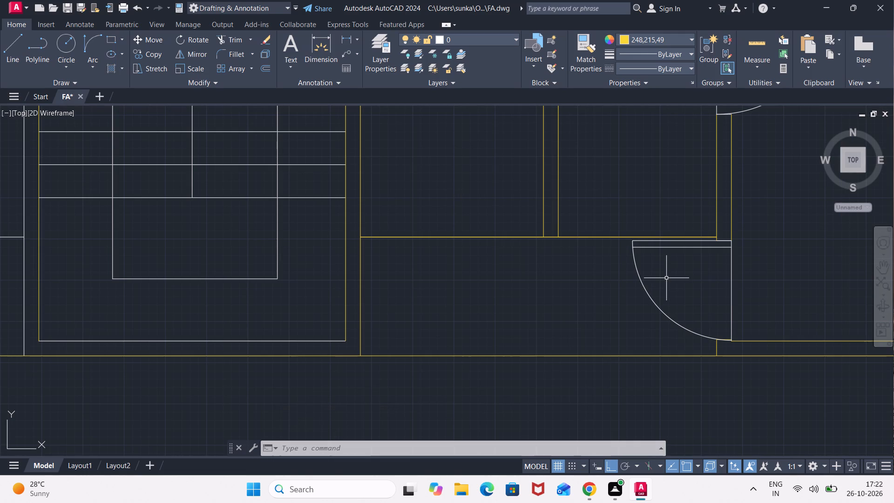
Restart Match Properties from the short line across the staircase's west wall and apply it to the small-room partitions west of the stairs.
scroll(685, 248, "down", 3)
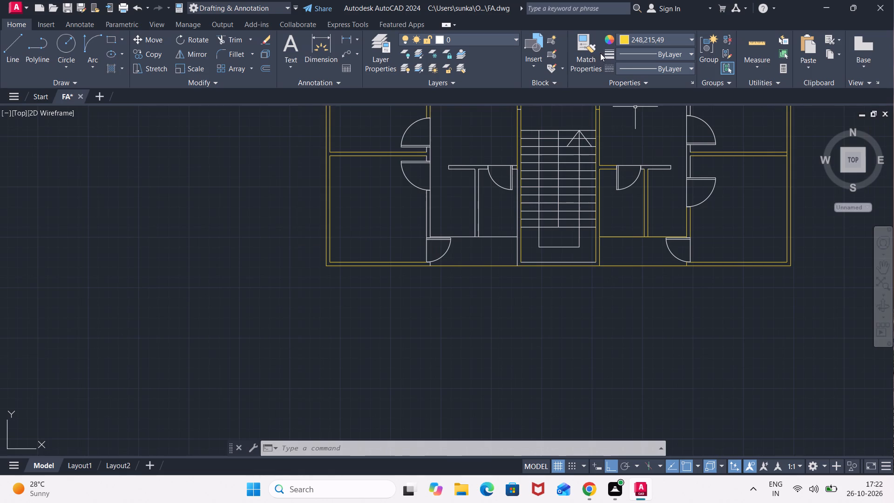
left_click(588, 56)
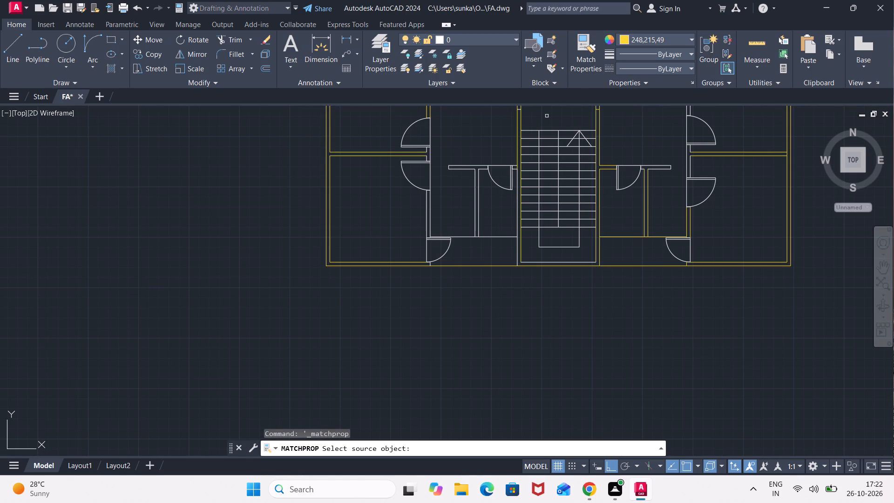
middle_click_drag(547, 116, 550, 163)
scroll(522, 149, "up", 2)
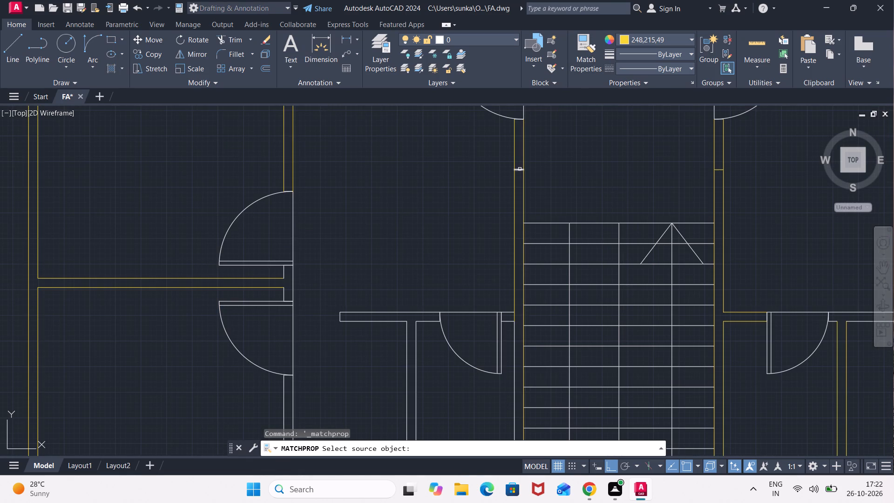
left_click(519, 170)
scroll(561, 167, "down", 1)
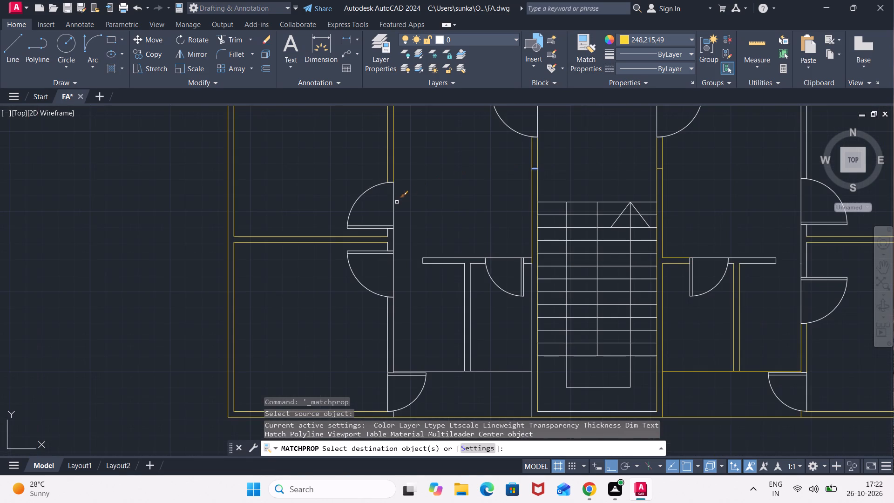
middle_click_drag(410, 296, 412, 204)
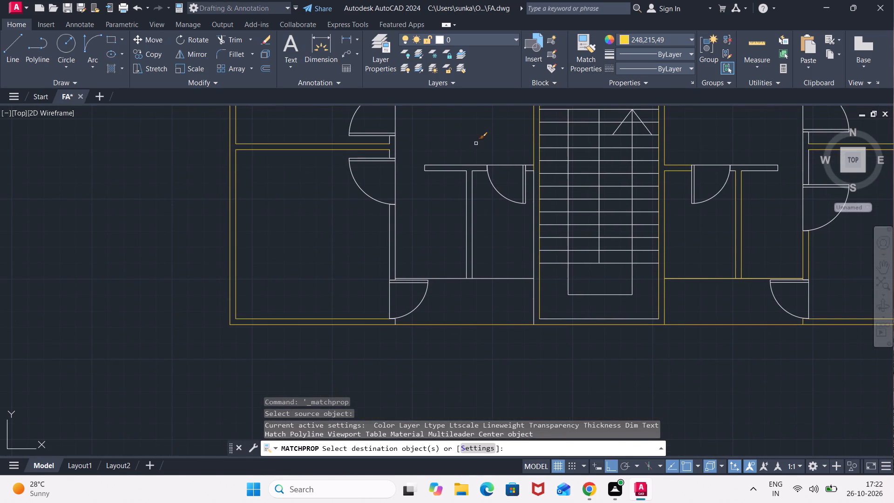
left_click(467, 149)
left_click(428, 218)
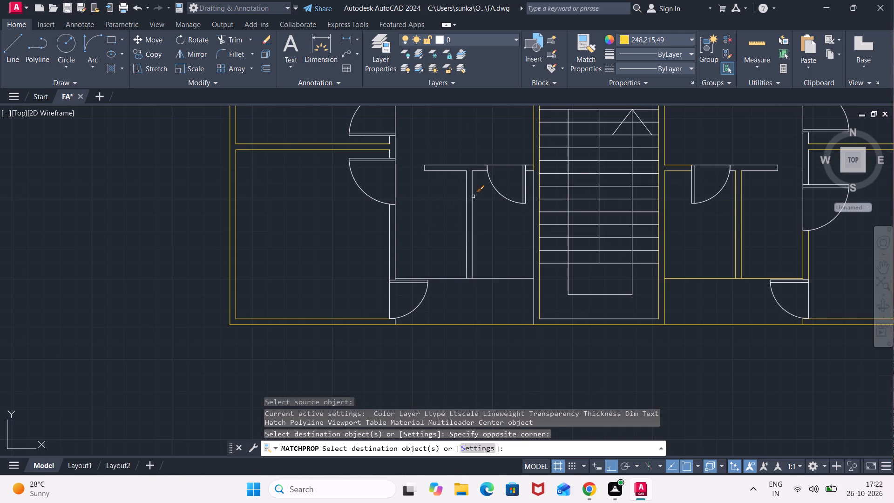
left_click(474, 197)
left_click(487, 211)
left_click(440, 225)
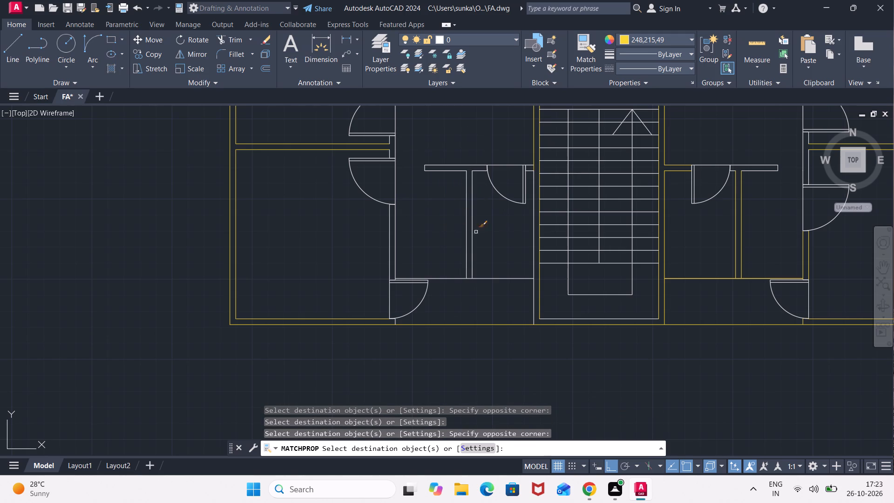
Match the same source properties onto the staircase's outer west wall line, the short wall line east of the stairs and the western small-room partitions.
left_click(588, 54)
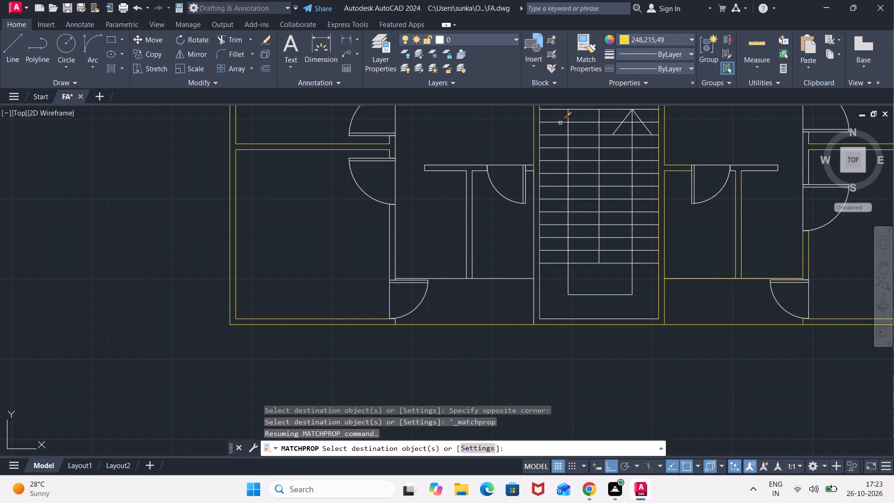
left_click(533, 128)
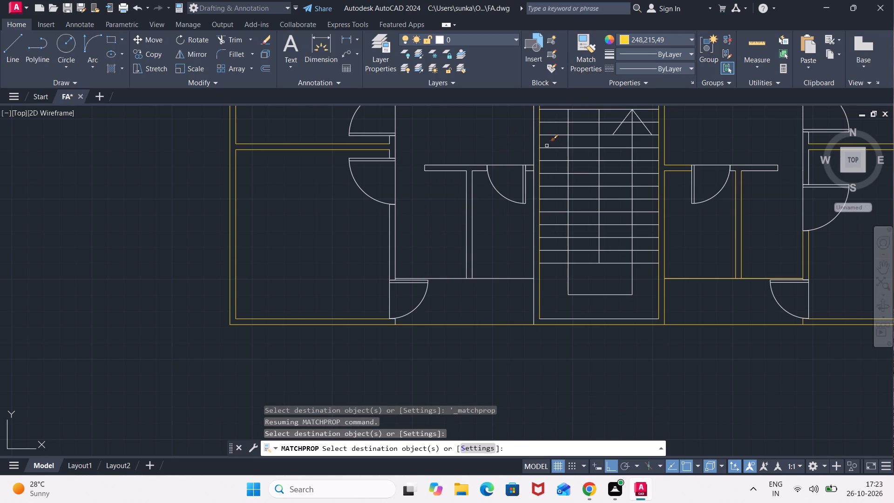
left_click(668, 166)
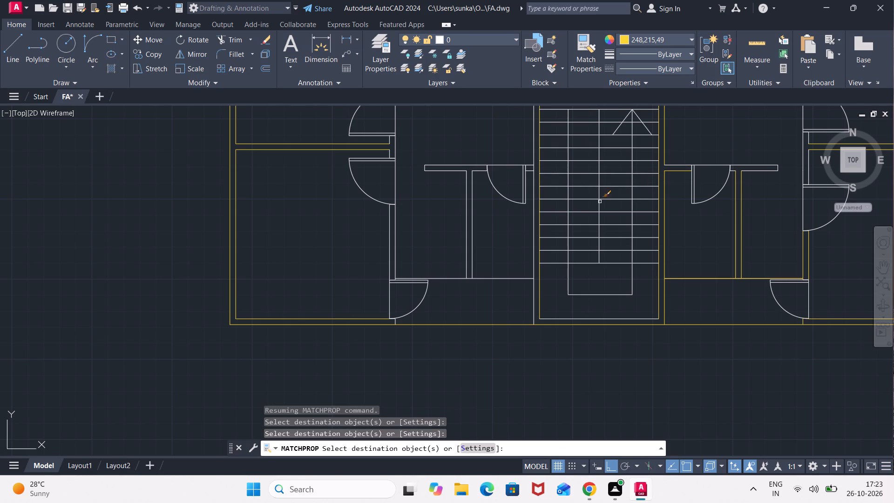
left_click(475, 148)
left_click(426, 218)
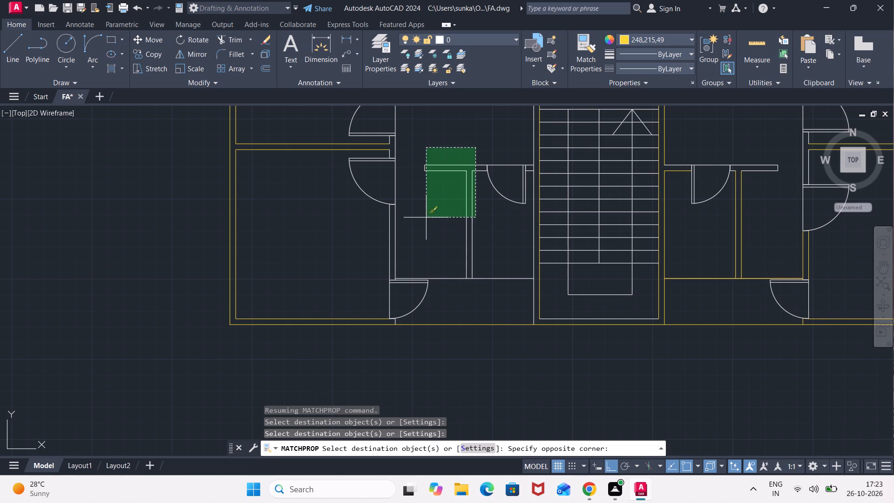
left_click(438, 143)
left_click(475, 224)
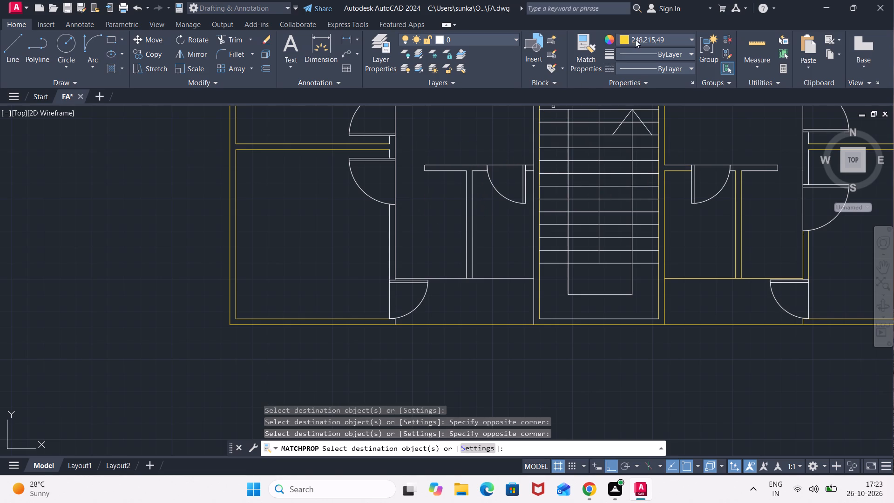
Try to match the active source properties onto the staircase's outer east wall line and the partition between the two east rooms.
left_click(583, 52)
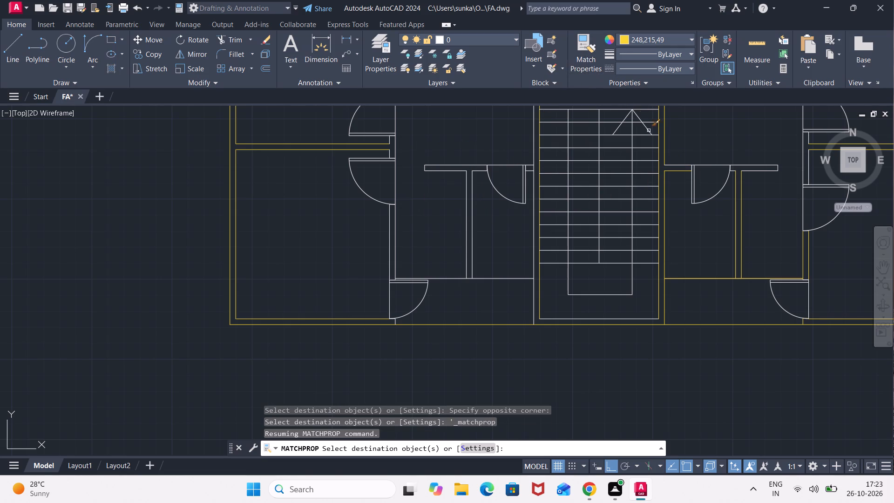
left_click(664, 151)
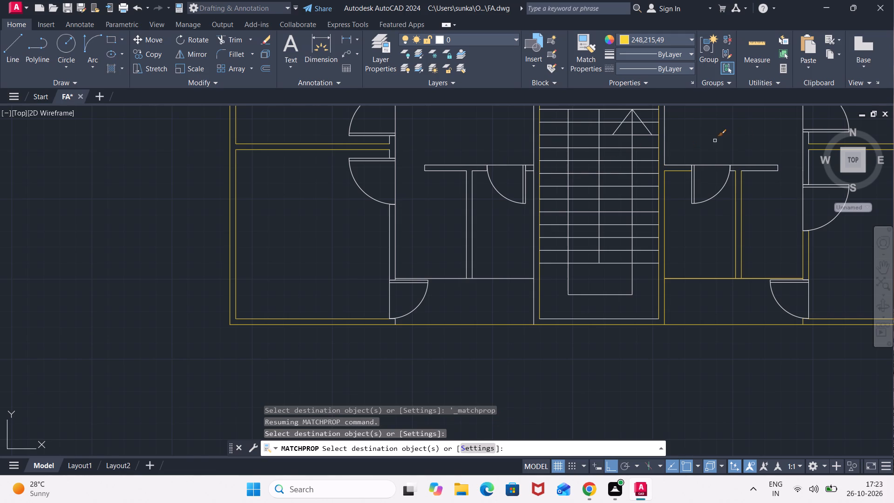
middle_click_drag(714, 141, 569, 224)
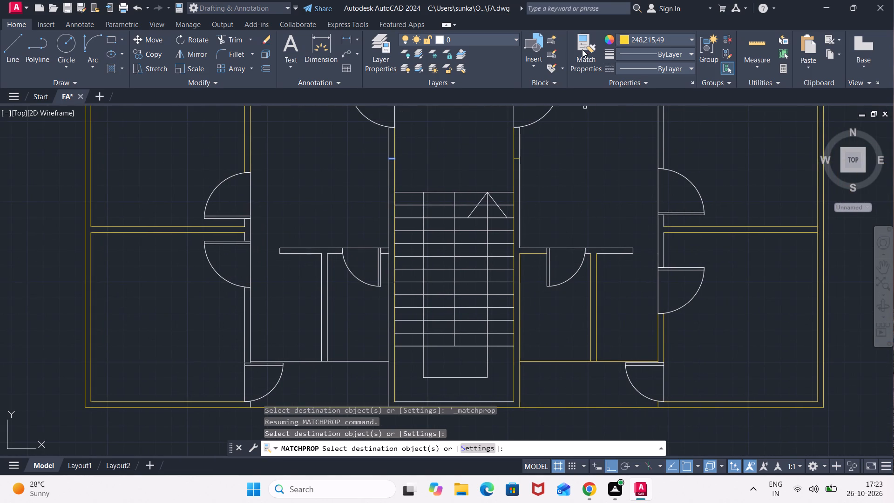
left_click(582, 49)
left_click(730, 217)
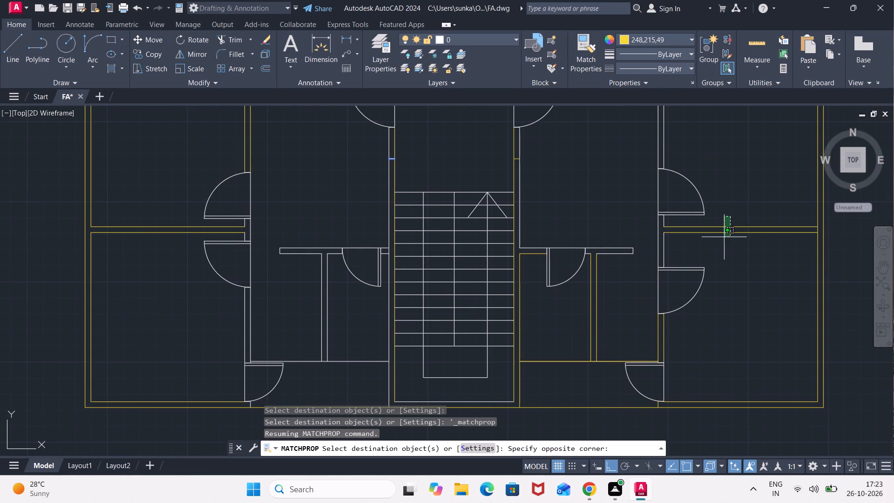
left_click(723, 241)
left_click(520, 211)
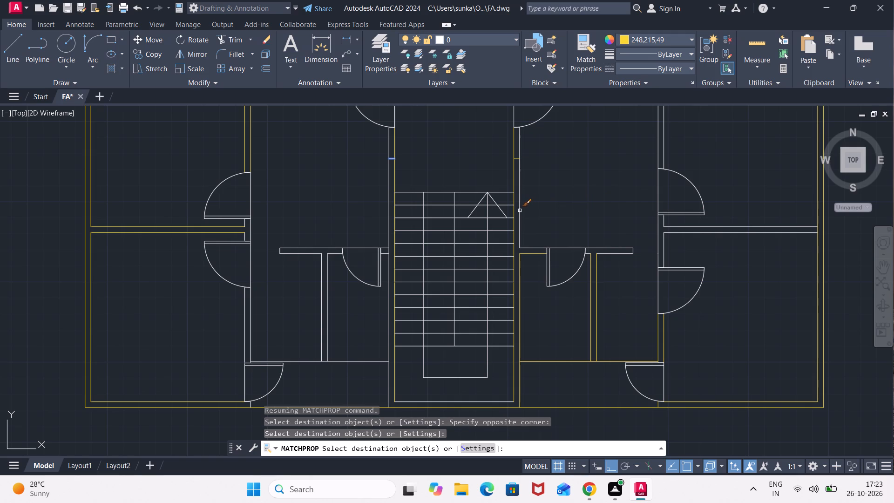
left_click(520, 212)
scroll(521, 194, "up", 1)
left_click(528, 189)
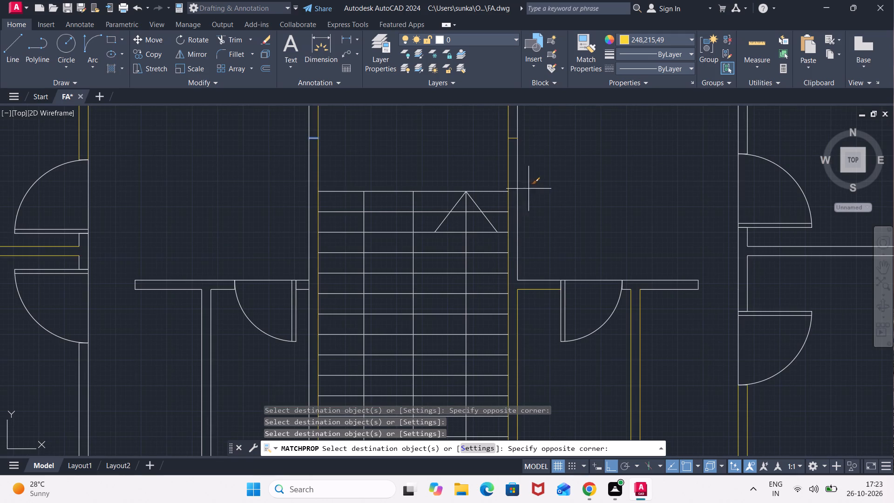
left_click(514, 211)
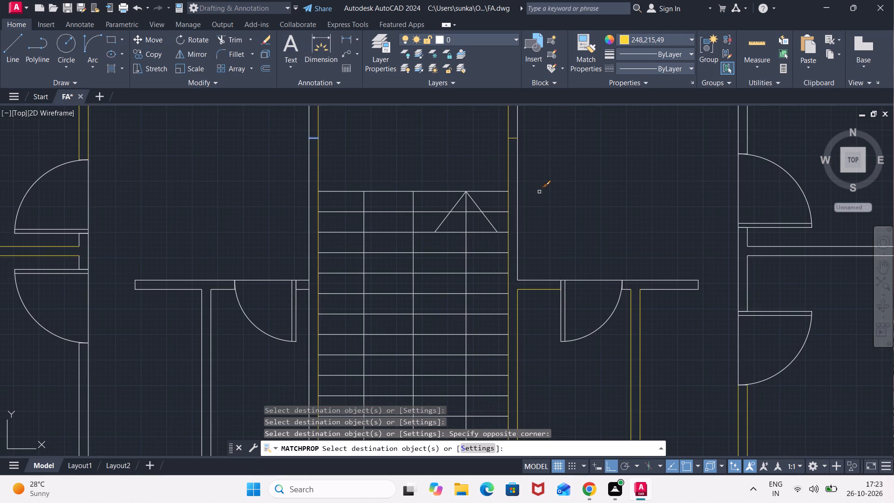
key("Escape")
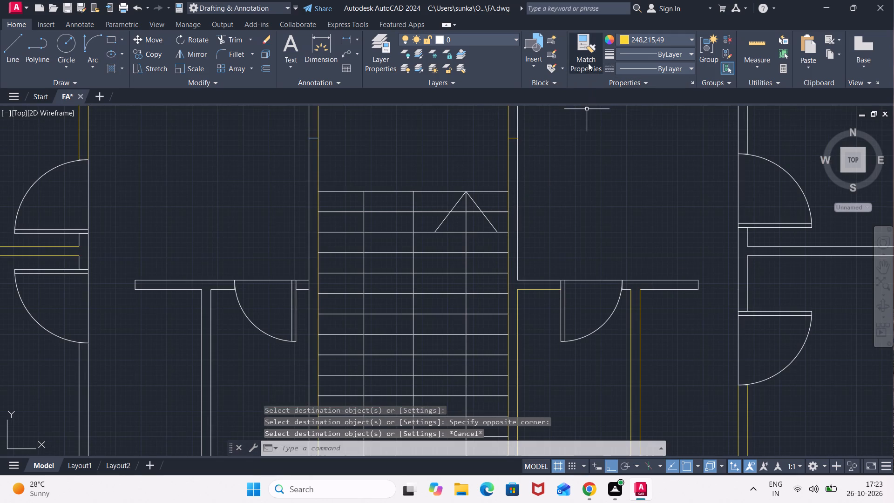
Restart Match Properties from the staircase's inner east wall line and apply it to the outer wall line and the adjoining short partition west of the door.
left_click(588, 63)
left_click(508, 174)
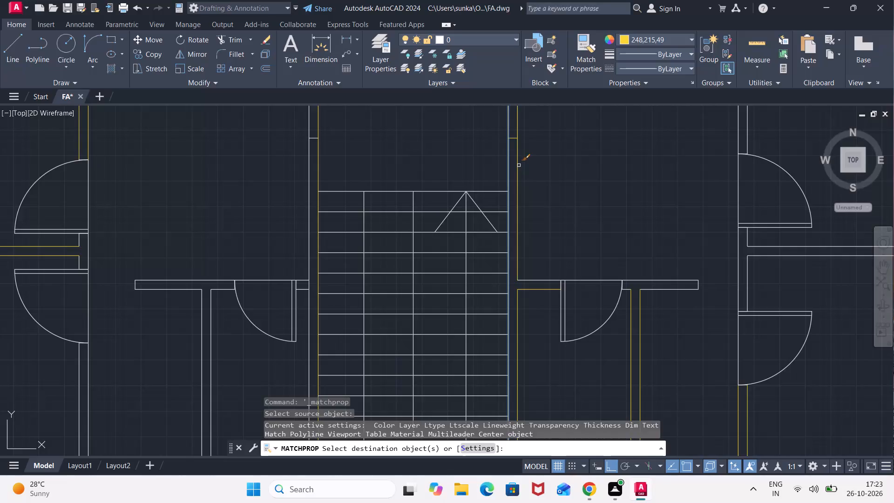
left_click(519, 165)
left_click_drag(555, 242, 552, 248)
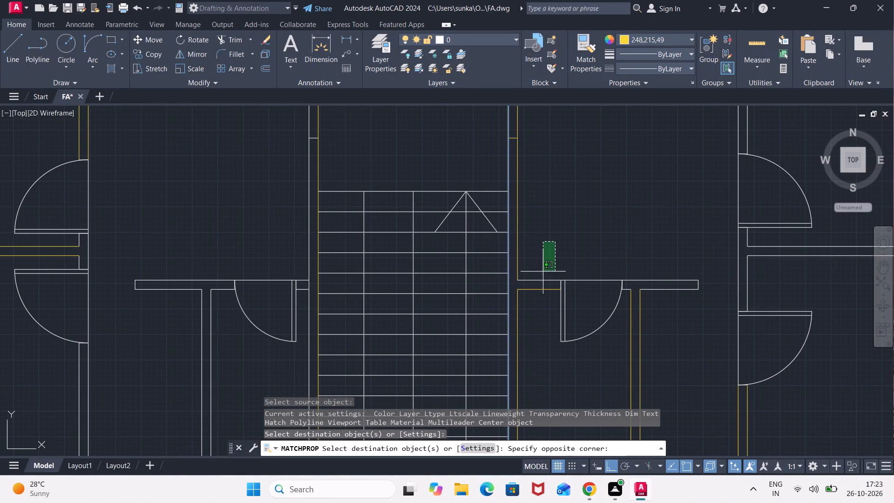
left_click(532, 292)
scroll(541, 288, "up", 2)
left_click(563, 263)
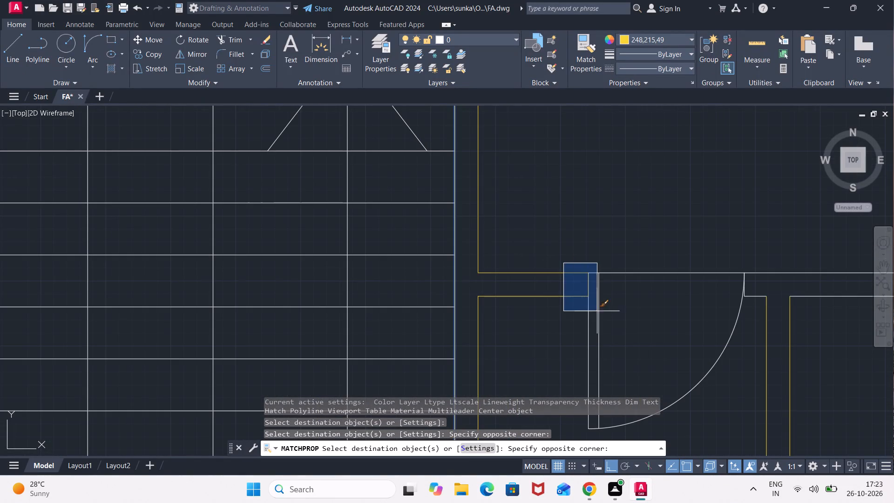
left_click(616, 312)
Match the yellow properties onto the eastern small-room partition beyond its door, including the jamb line, upper and lower wall lines and free end.
middle_click_drag(798, 290, 712, 293)
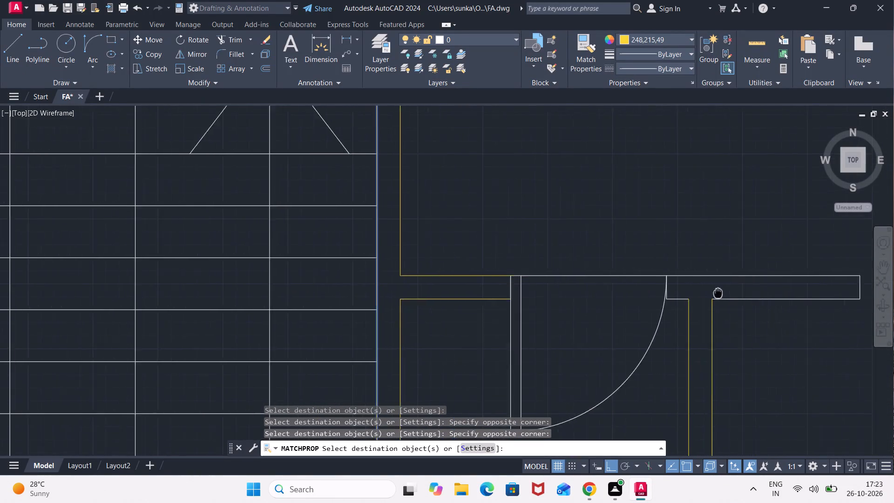
middle_click_drag(712, 293, 693, 292)
scroll(654, 297, "up", 2)
left_click(616, 296)
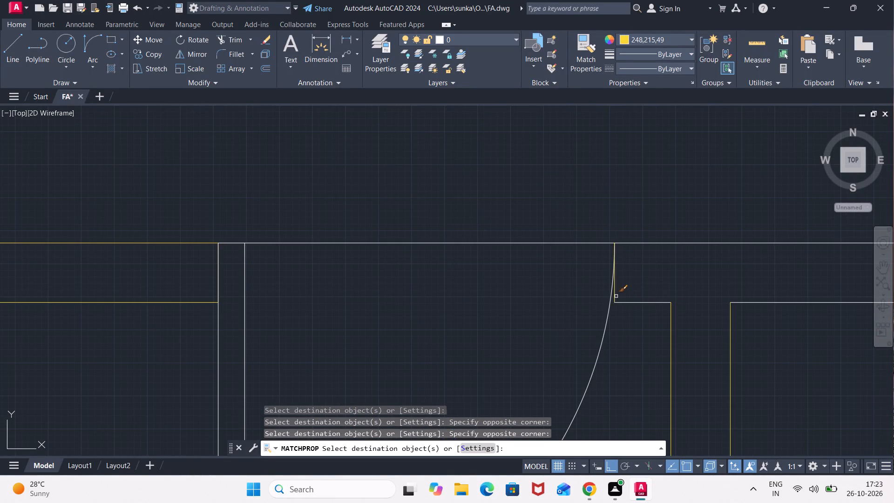
left_click(619, 301)
left_click(648, 244)
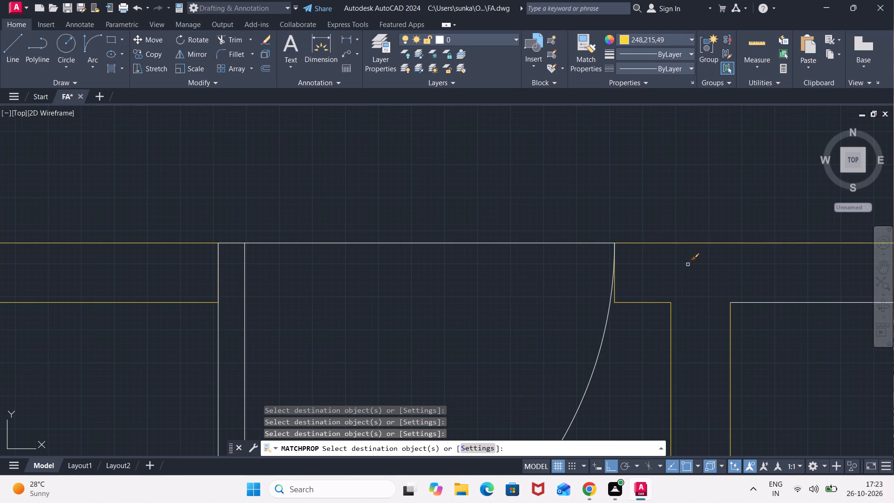
scroll(703, 275, "down", 2)
middle_click_drag(751, 286, 640, 262)
left_click(770, 215)
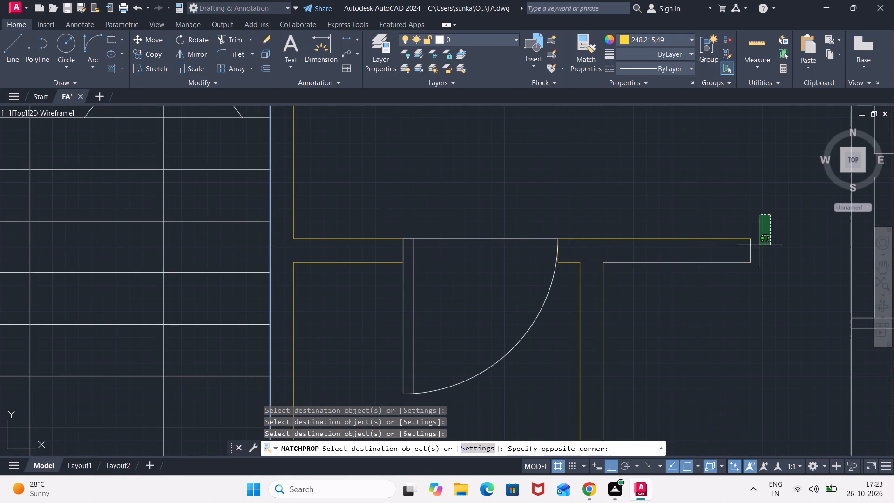
left_click(613, 317)
Match the yellow properties onto the partition between the two east rooms and the adjoining west wall lines between their doors.
scroll(611, 318, "down", 3)
middle_click_drag(638, 317, 534, 254)
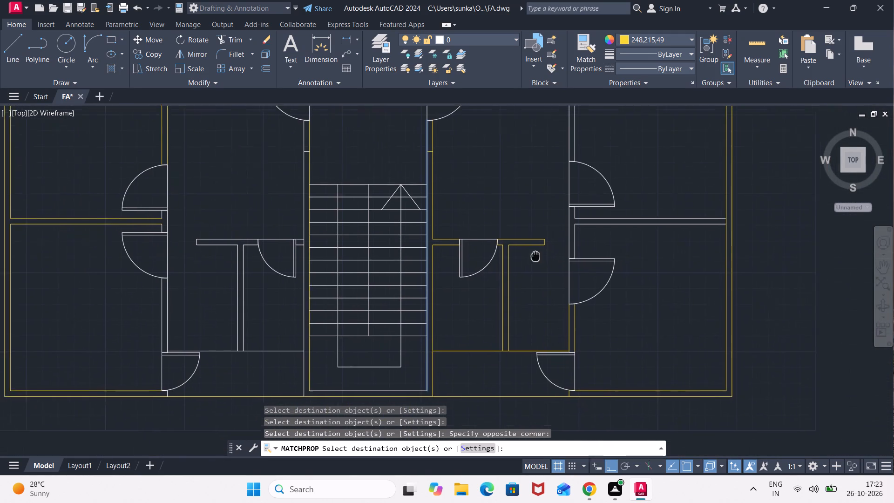
middle_click_drag(534, 254, 532, 252)
left_click(680, 193)
left_click(658, 238)
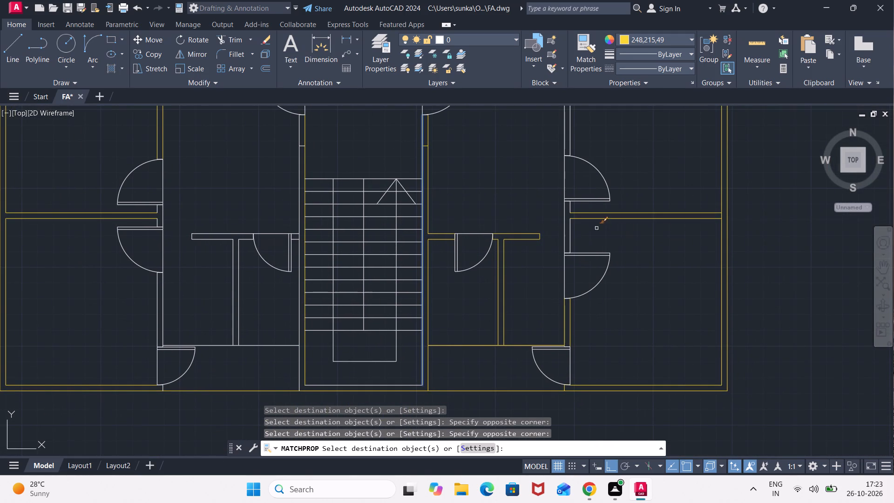
left_click(596, 228)
left_click(546, 223)
scroll(569, 212, "up", 2)
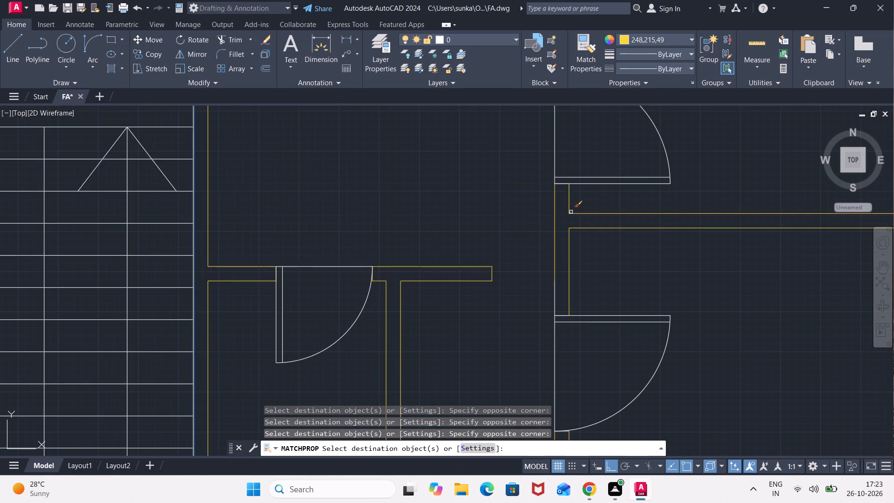
left_click(582, 196)
left_click(552, 214)
left_click(570, 278)
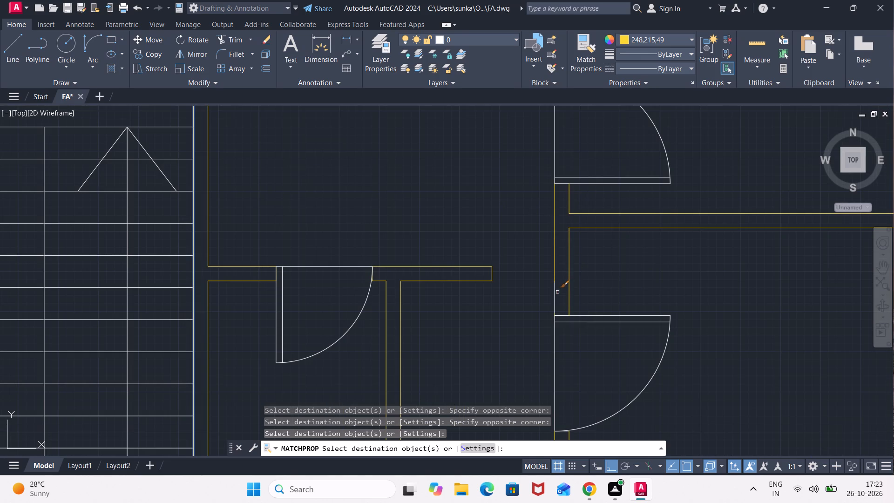
left_click(554, 294)
Match the yellow properties onto the wall-end lines at the three door openings along the east rooms' west wall.
scroll(574, 177, "up", 2)
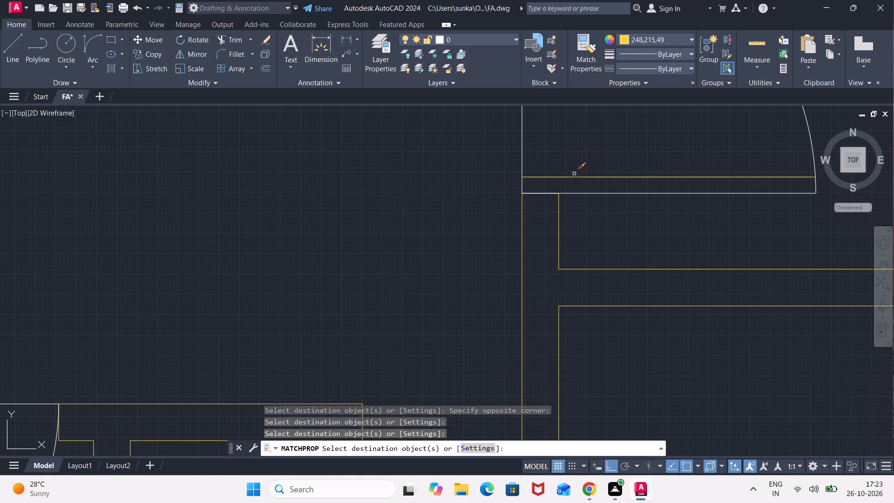
left_click(506, 160)
left_click(577, 217)
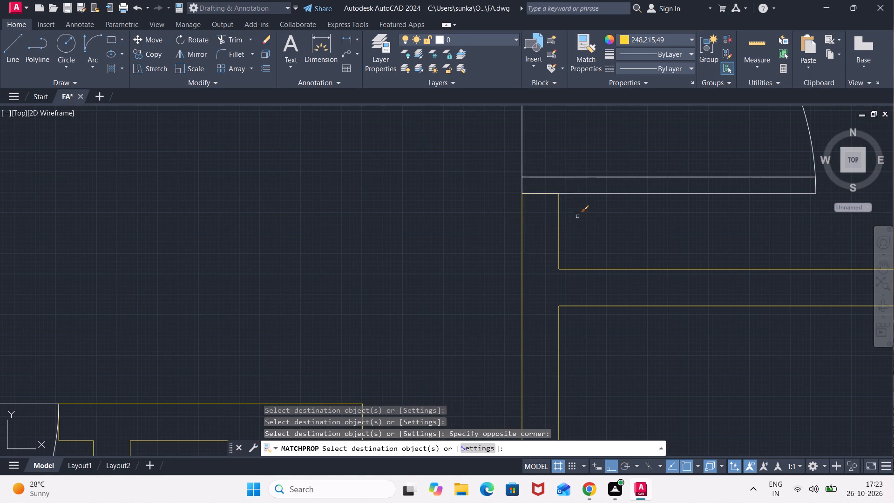
scroll(597, 268, "down", 2)
middle_click_drag(604, 294, 610, 200)
left_click(554, 262)
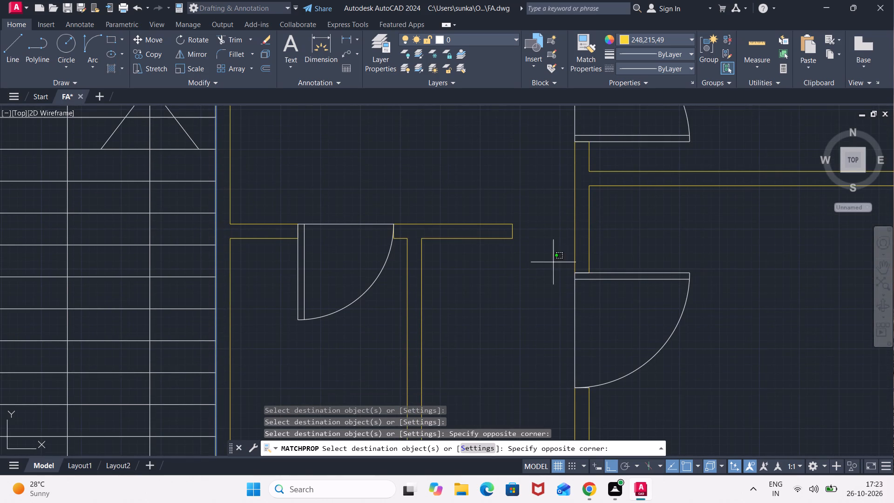
left_click(620, 296)
middle_click_drag(595, 331, 614, 222)
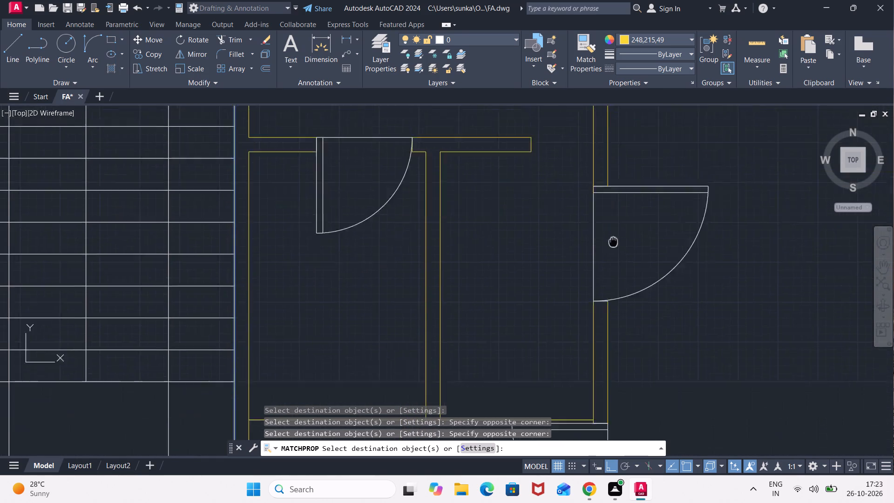
middle_click_drag(614, 222, 615, 187)
scroll(627, 257, "up", 3)
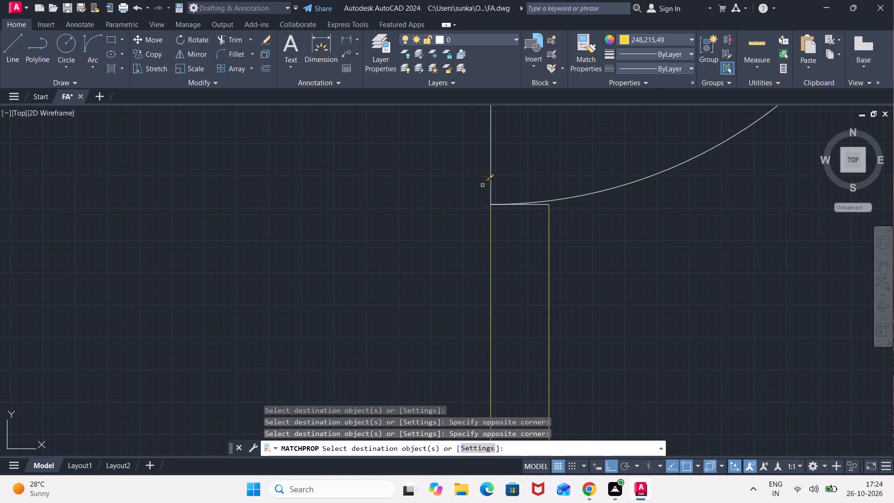
left_click(479, 192)
left_click(566, 225)
scroll(582, 264, "down", 3)
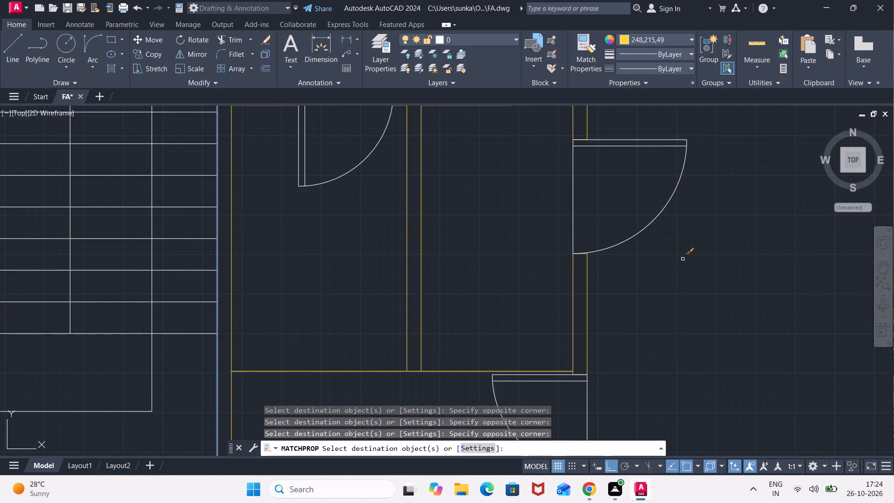
middle_click_drag(658, 296, 698, 167)
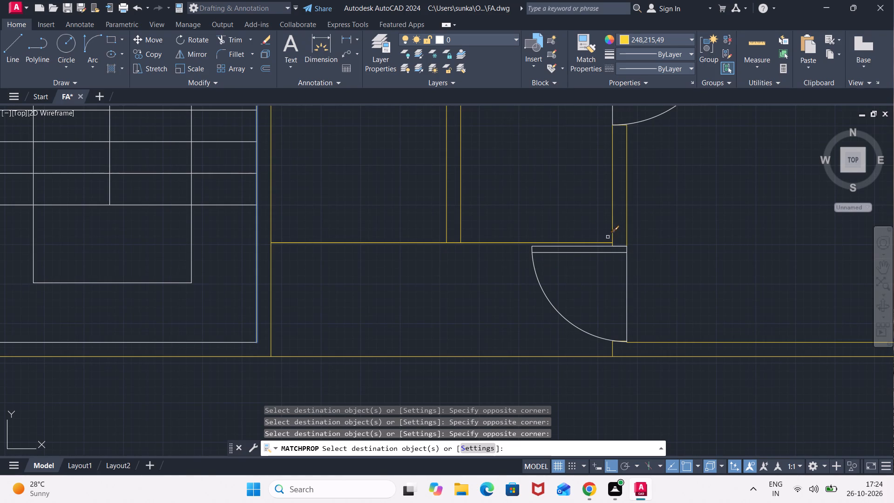
left_click(604, 239)
left_click(646, 256)
Match the yellow properties onto the staircase's inner south wall line, its outer west wall line and the south wall line of the western small rooms.
middle_click_drag(660, 223, 657, 251)
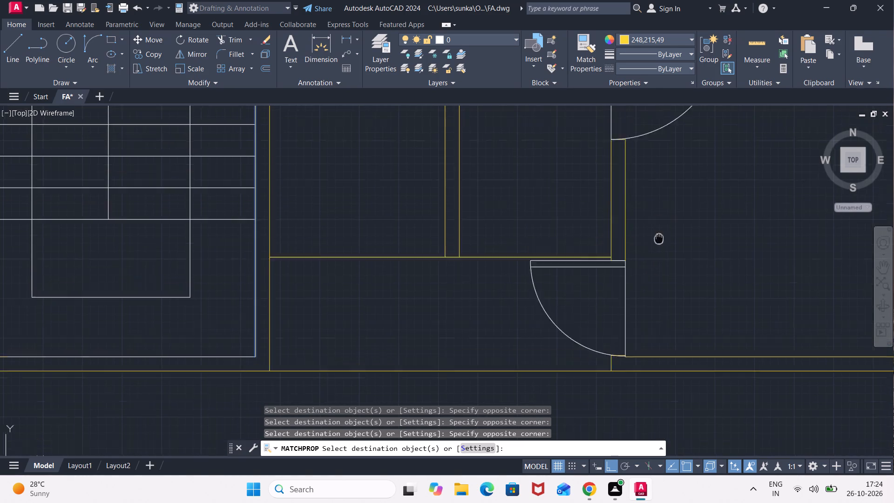
middle_click_drag(657, 251, 668, 107)
scroll(631, 219, "up", 5)
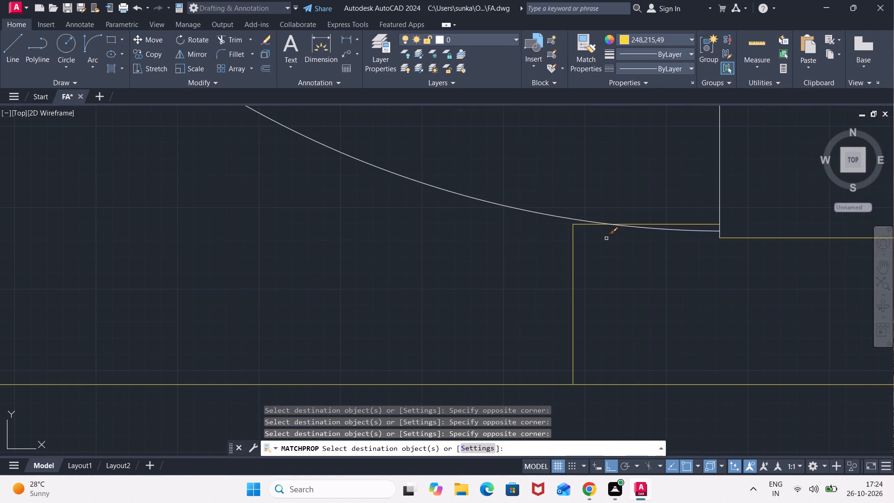
scroll(652, 192, "down", 4)
scroll(539, 187, "down", 2)
middle_click_drag(504, 177, 758, 235)
left_click(617, 208)
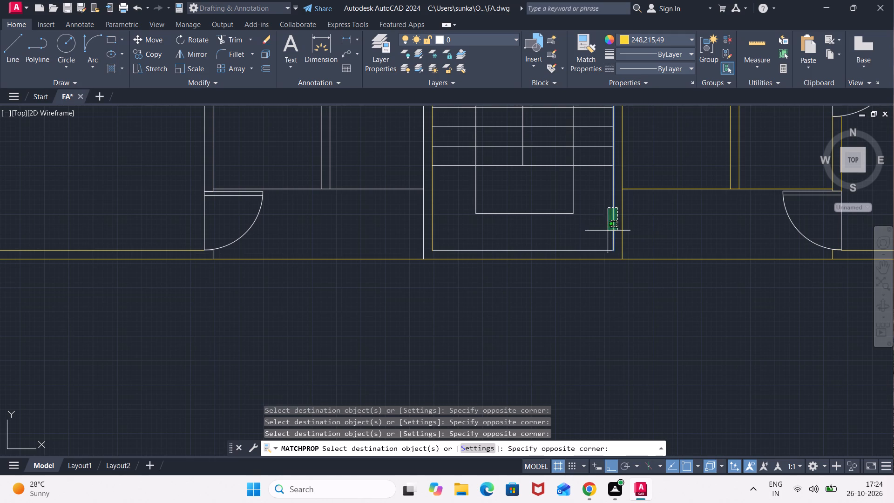
left_click(590, 255)
middle_click_drag(468, 232, 525, 278)
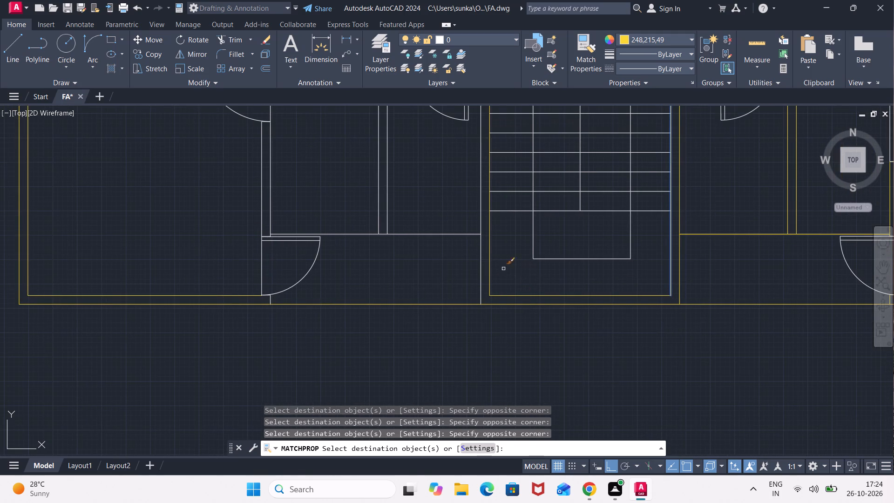
left_click(486, 225)
left_click(461, 265)
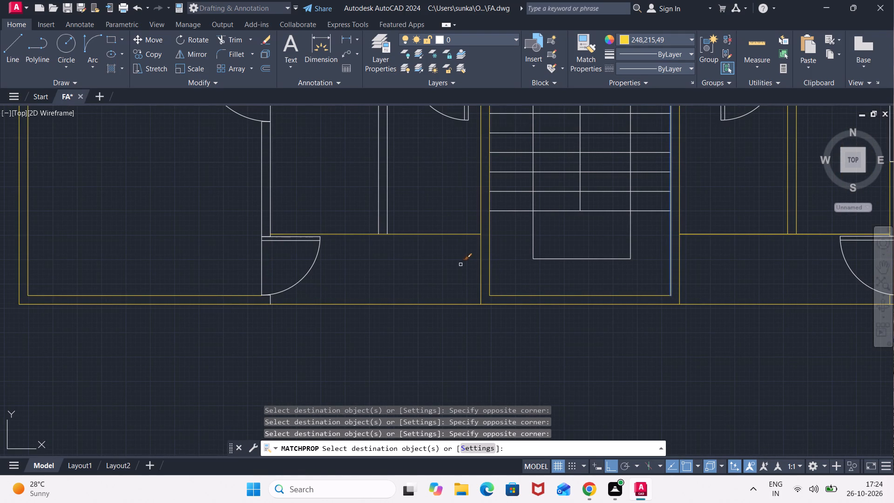
Match the yellow properties onto the western small-room dividing partition and the southwest room's east wall lines, including the wall end above the south door.
middle_click_drag(427, 196, 801, 258)
left_click(776, 240)
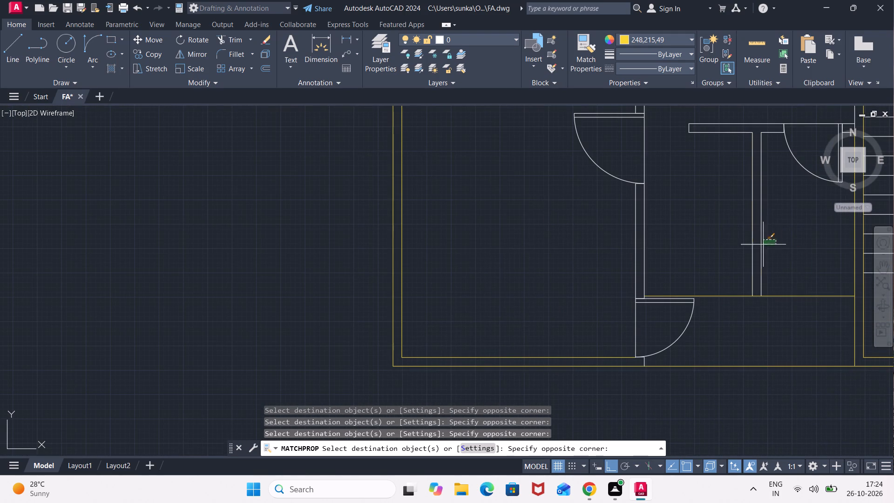
left_click(596, 264)
middle_click_drag(654, 281, 666, 233)
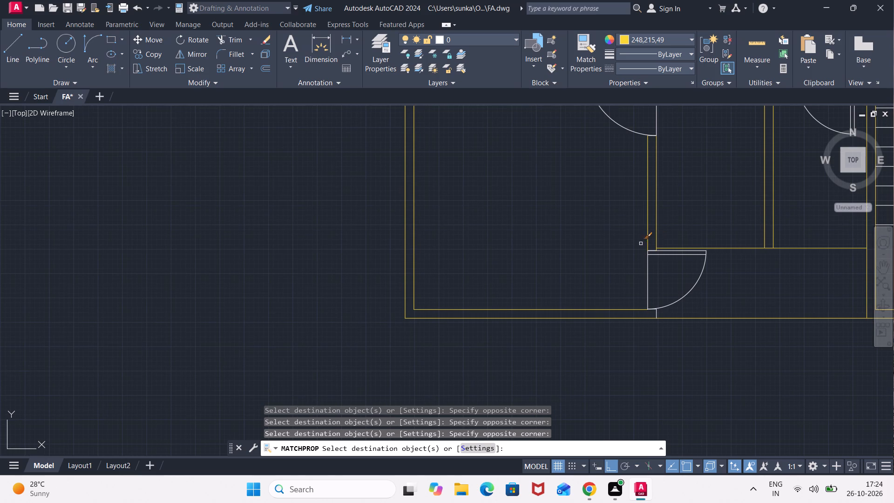
left_click(639, 239)
left_click(669, 258)
Match the yellow properties onto the three short wall-end lines below the southwest room's south door.
scroll(653, 252, "up", 4)
scroll(687, 271, "down", 2)
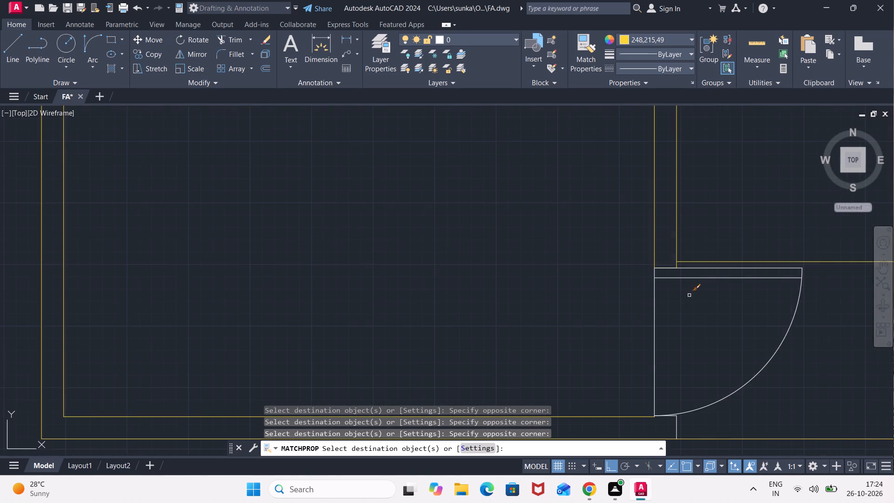
middle_click_drag(688, 304, 646, 161)
scroll(646, 279, "up", 3)
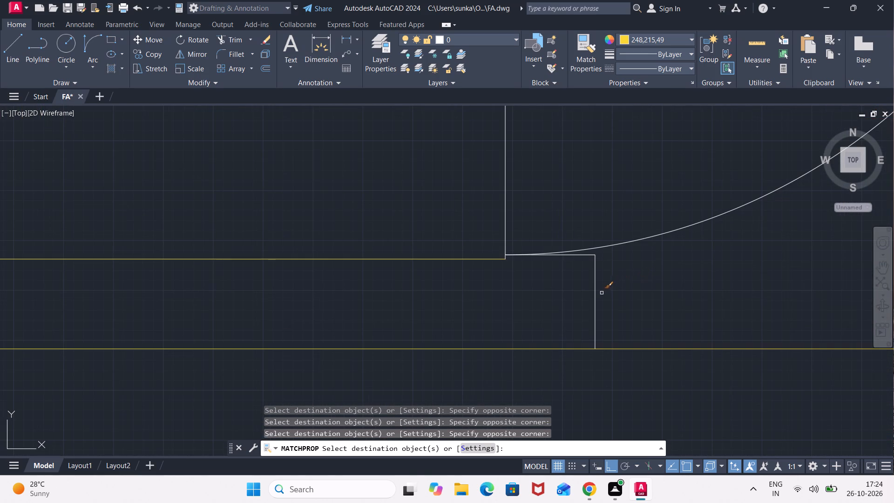
left_click(596, 297)
scroll(589, 260, "up", 2)
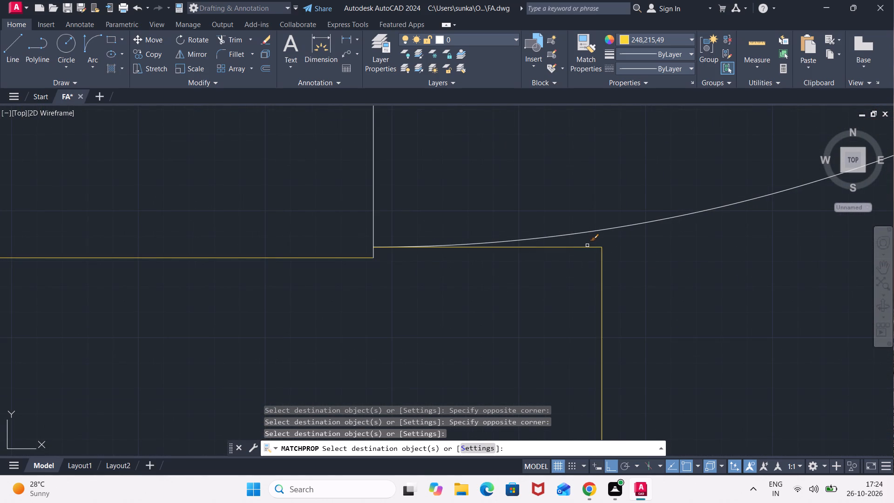
left_click(587, 245)
scroll(516, 273, "down", 2)
middle_click_drag(496, 278, 631, 295)
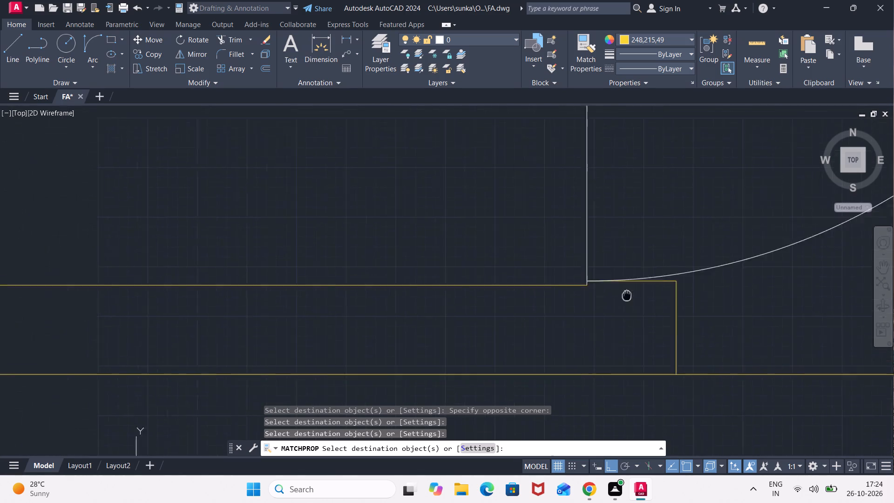
middle_click_drag(631, 295, 702, 306)
scroll(656, 296, "up", 3)
left_click(675, 299)
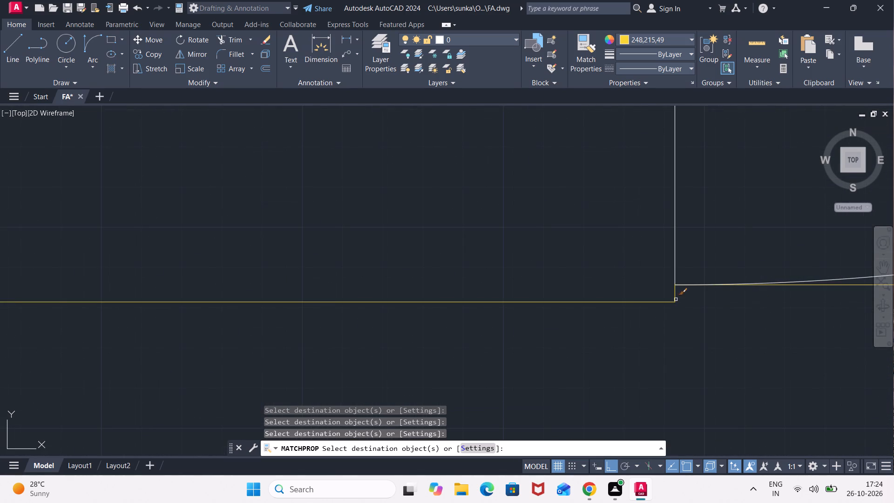
scroll(703, 305, "down", 6)
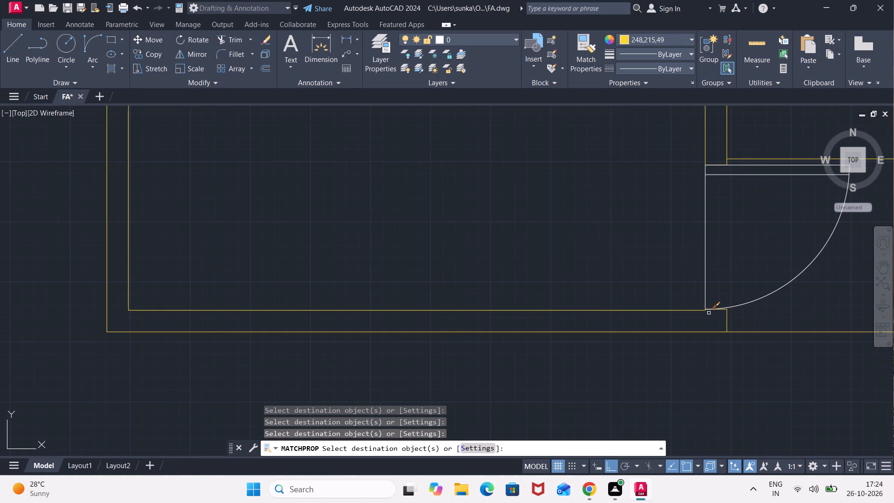
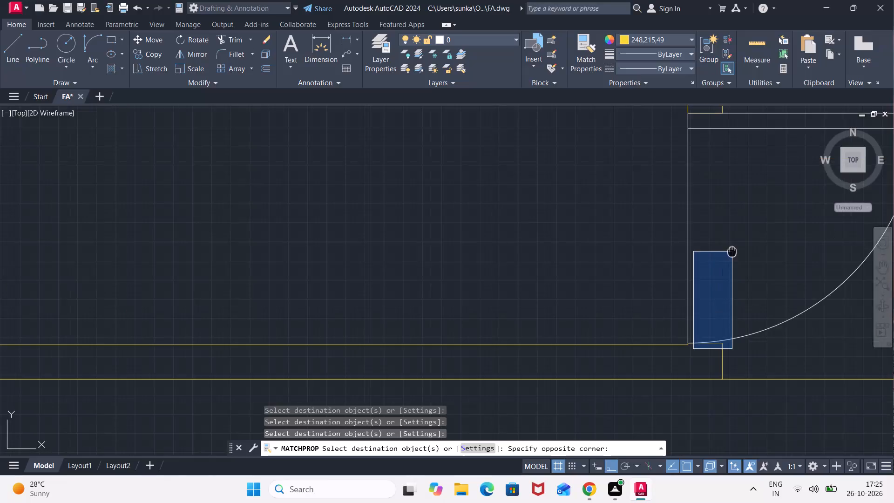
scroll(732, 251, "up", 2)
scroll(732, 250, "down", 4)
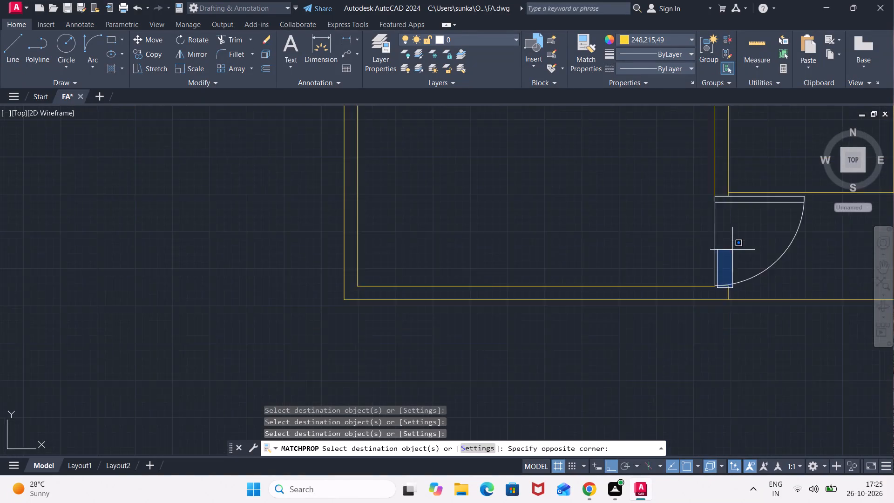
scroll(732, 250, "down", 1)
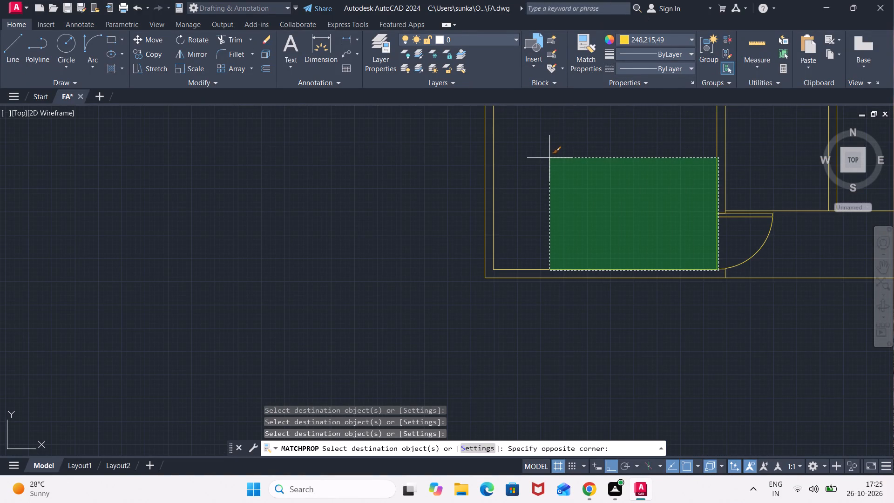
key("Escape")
Examine the walls, doors and staircase area across the whole floor plan.
middle_click_drag(549, 158, 539, 166)
scroll(549, 158, "up", 1)
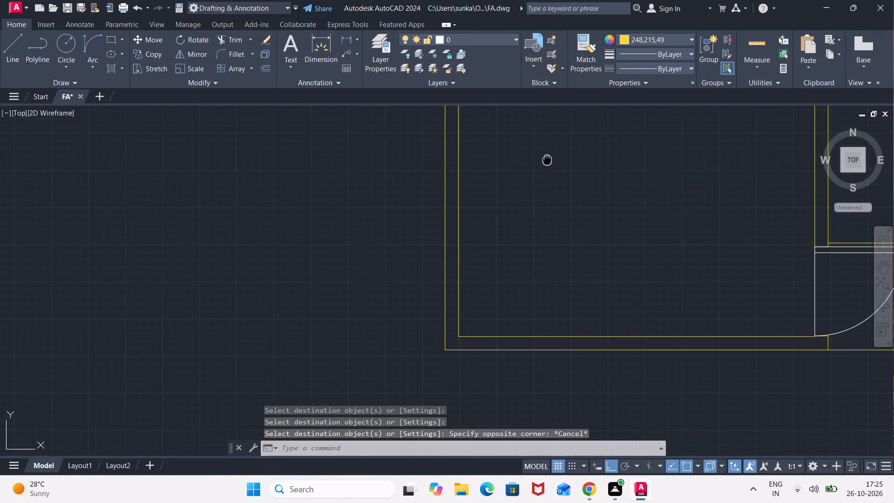
middle_click_drag(539, 166, 507, 217)
scroll(507, 217, "down", 3)
left_click_drag(507, 217, 483, 222)
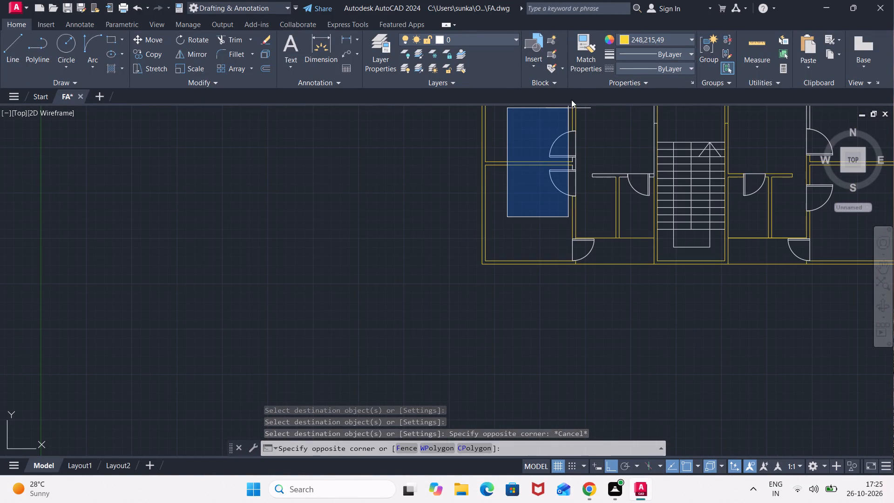
key("Escape")
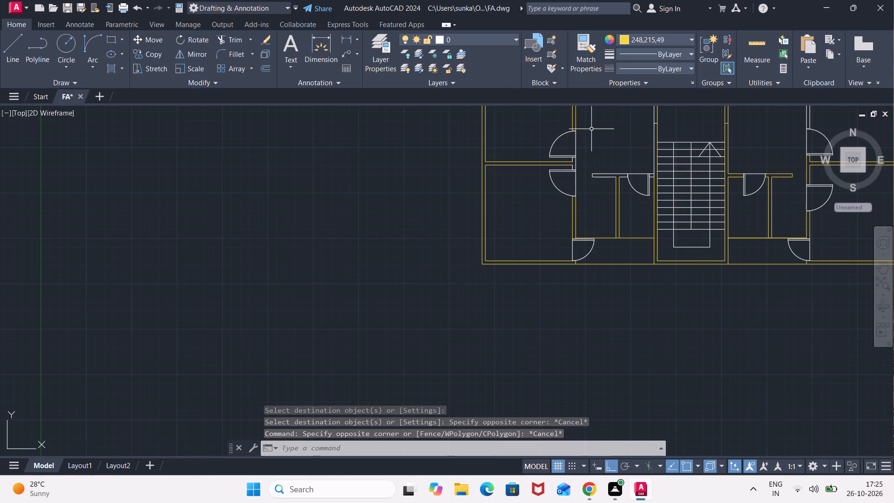
middle_click_drag(591, 129, 481, 345)
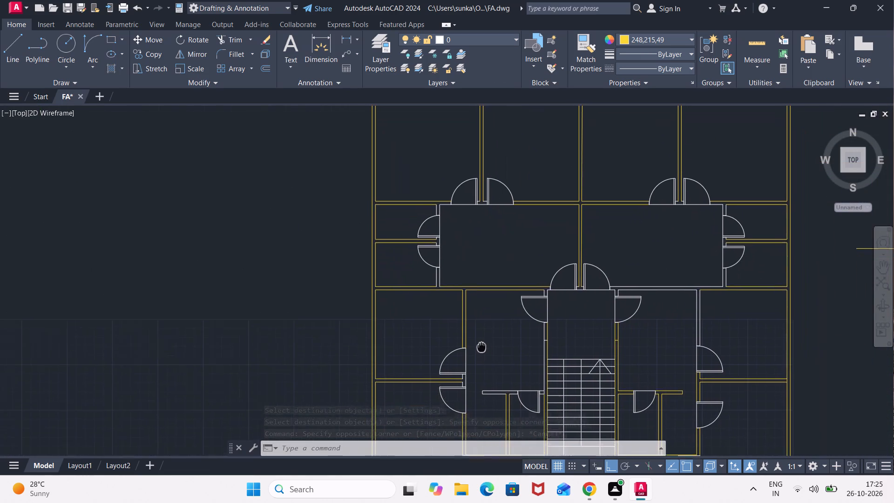
middle_click_drag(481, 345, 476, 304)
scroll(549, 277, "up", 1)
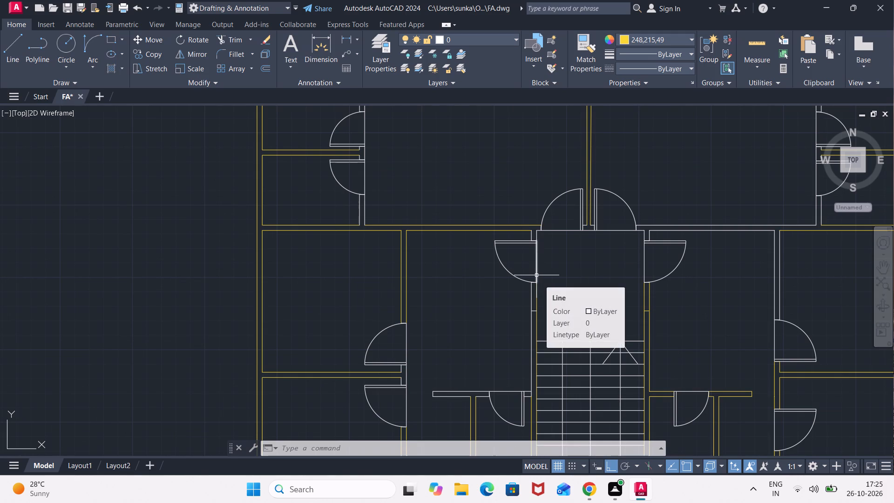
scroll(605, 254, "up", 1)
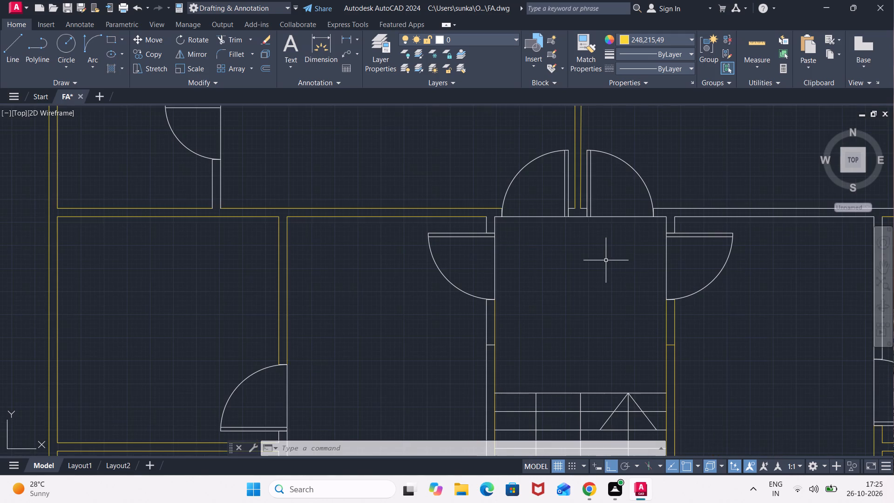
scroll(605, 271, "down", 1)
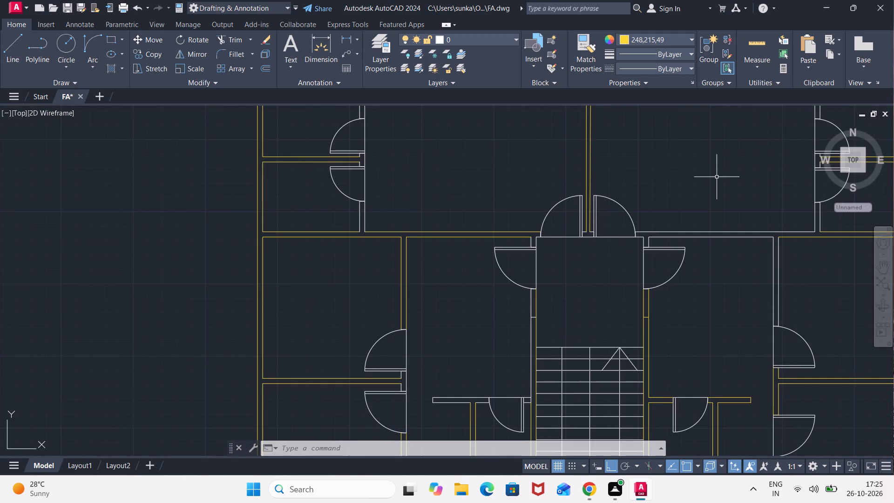
middle_click_drag(717, 177, 691, 211)
middle_click_drag(697, 212, 603, 279)
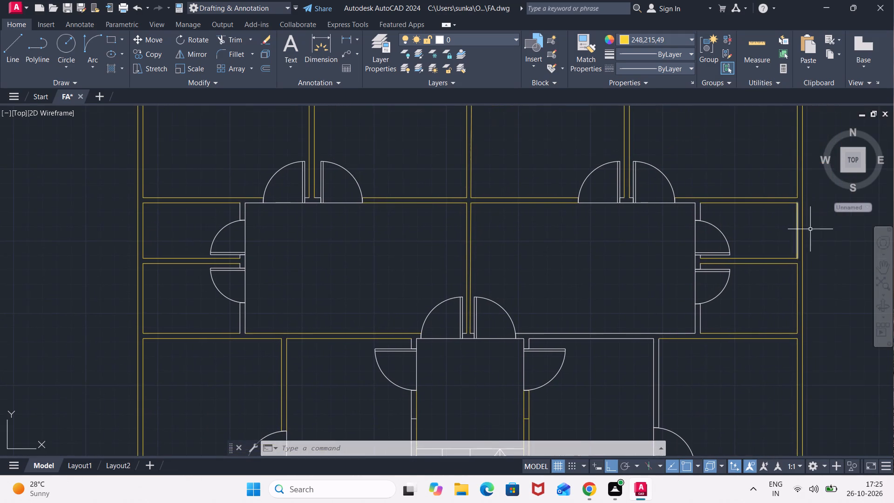
scroll(813, 240, "down", 1)
scroll(762, 250, "down", 1)
scroll(759, 270, "up", 1)
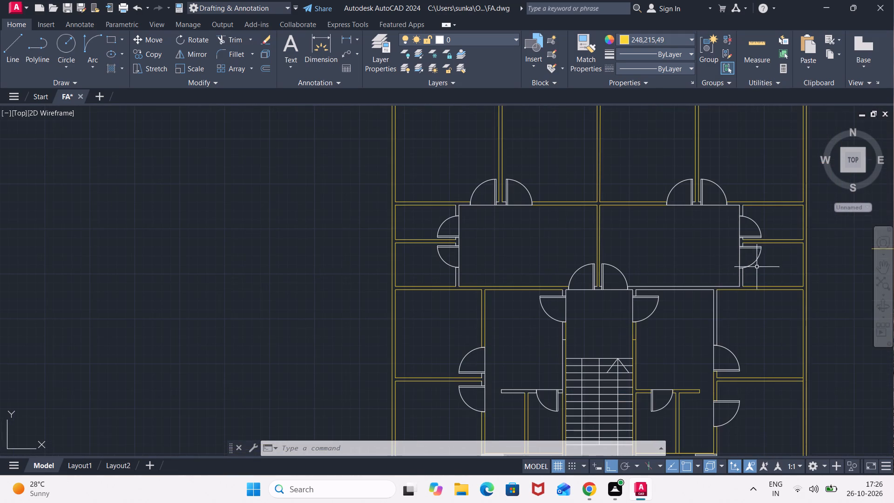
middle_click_drag(796, 265, 718, 306)
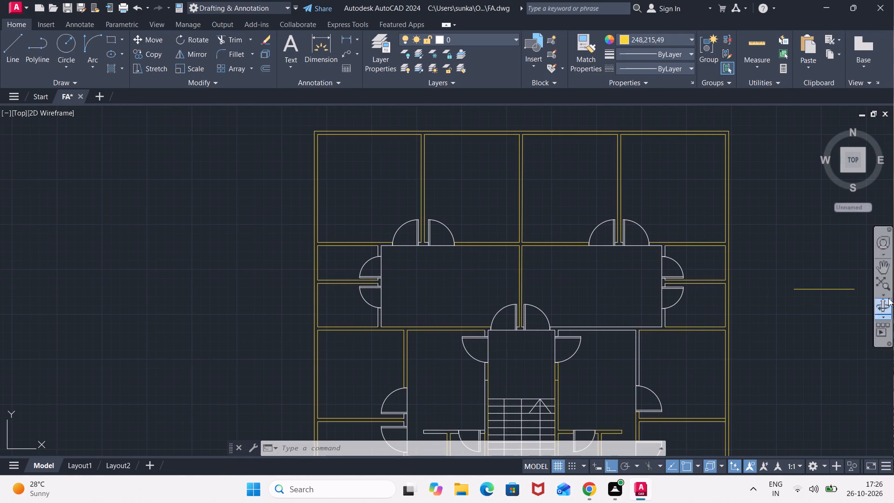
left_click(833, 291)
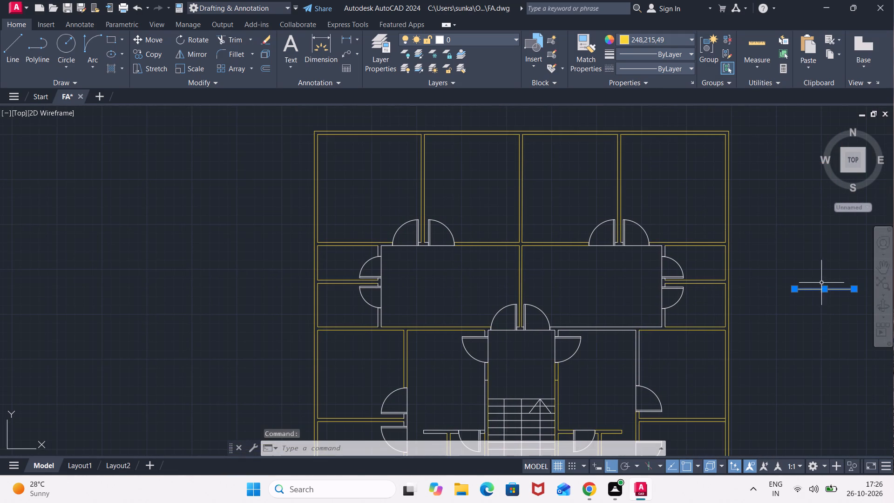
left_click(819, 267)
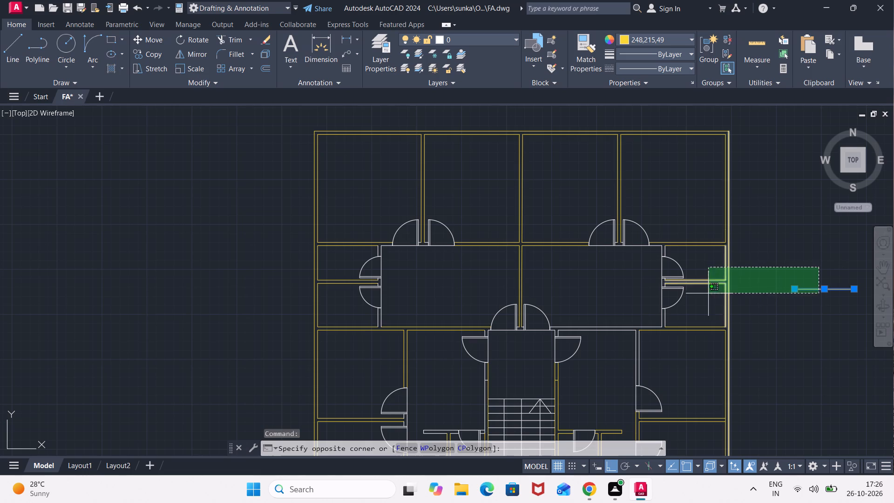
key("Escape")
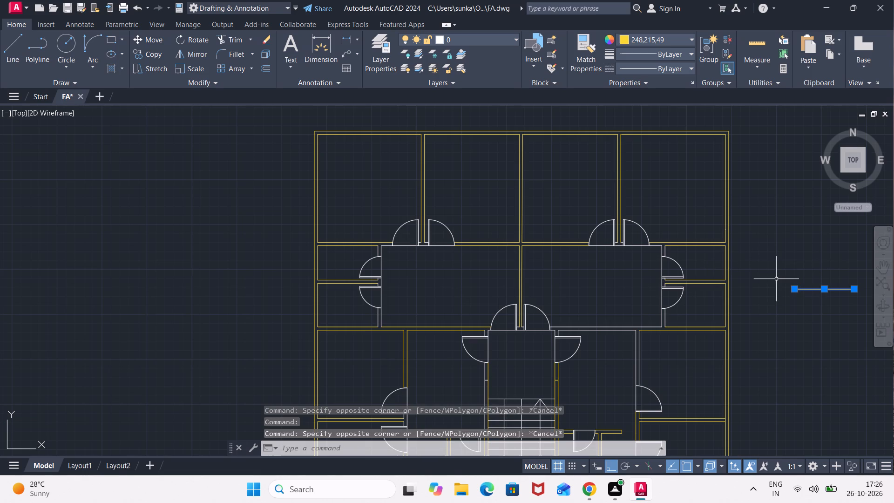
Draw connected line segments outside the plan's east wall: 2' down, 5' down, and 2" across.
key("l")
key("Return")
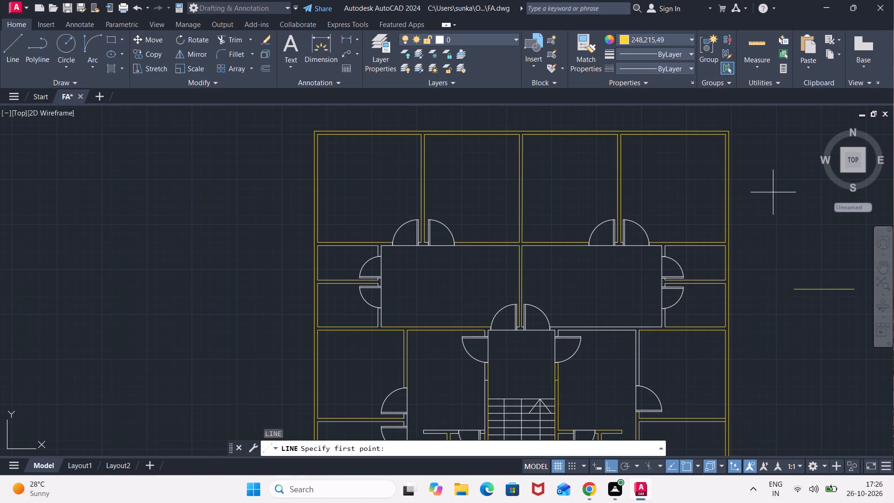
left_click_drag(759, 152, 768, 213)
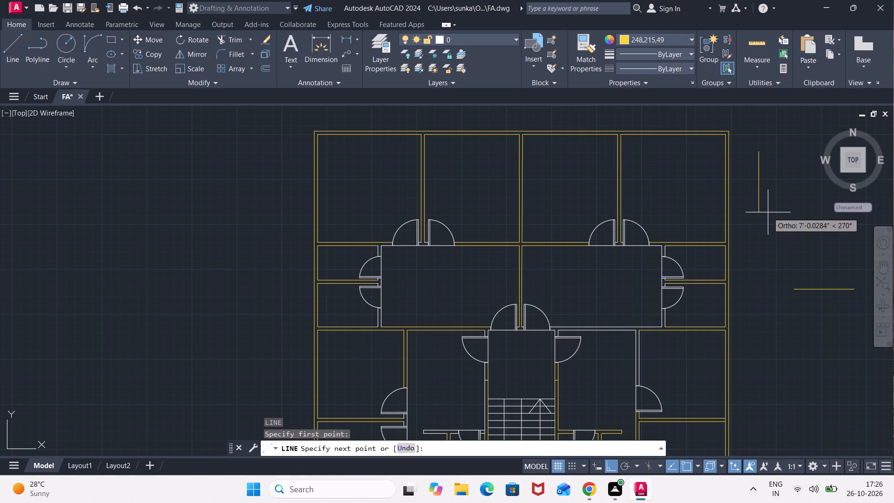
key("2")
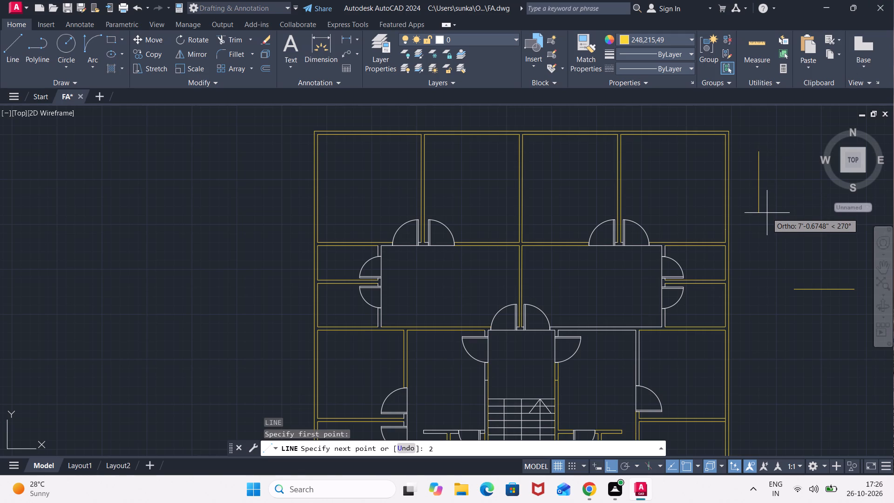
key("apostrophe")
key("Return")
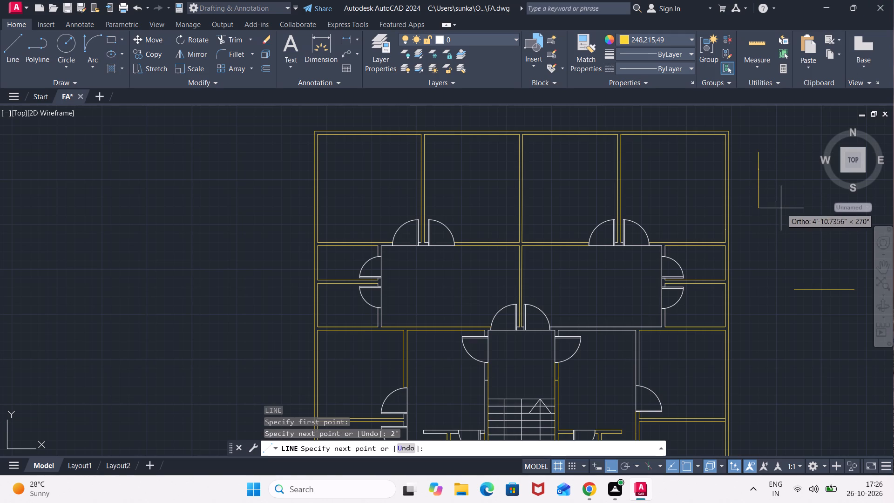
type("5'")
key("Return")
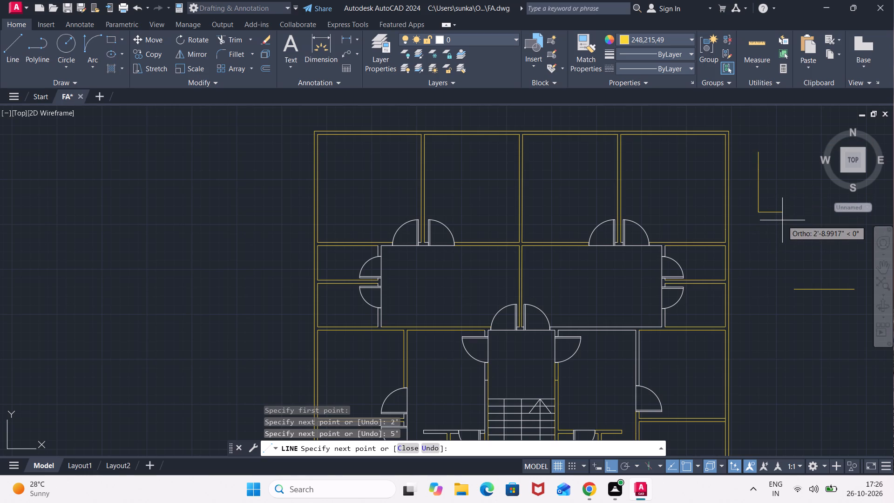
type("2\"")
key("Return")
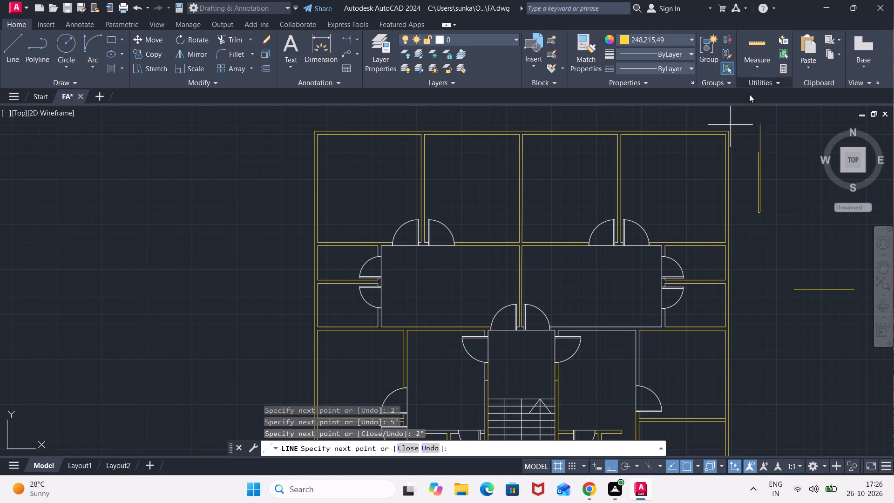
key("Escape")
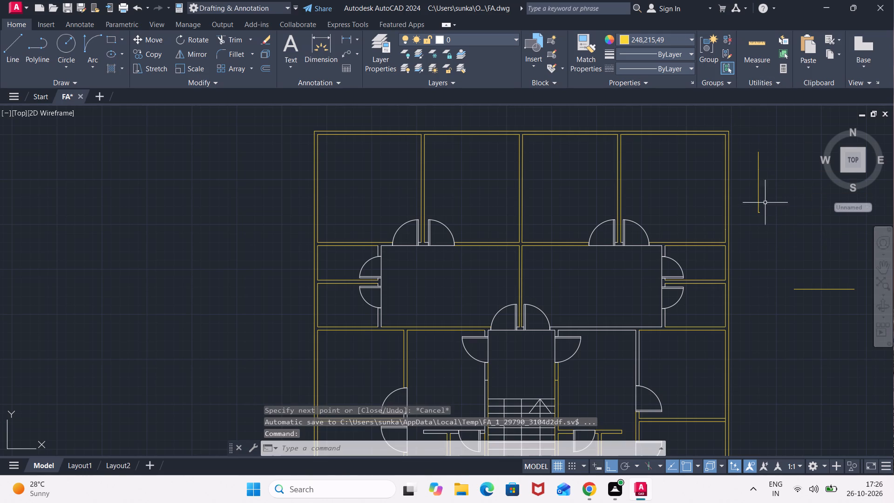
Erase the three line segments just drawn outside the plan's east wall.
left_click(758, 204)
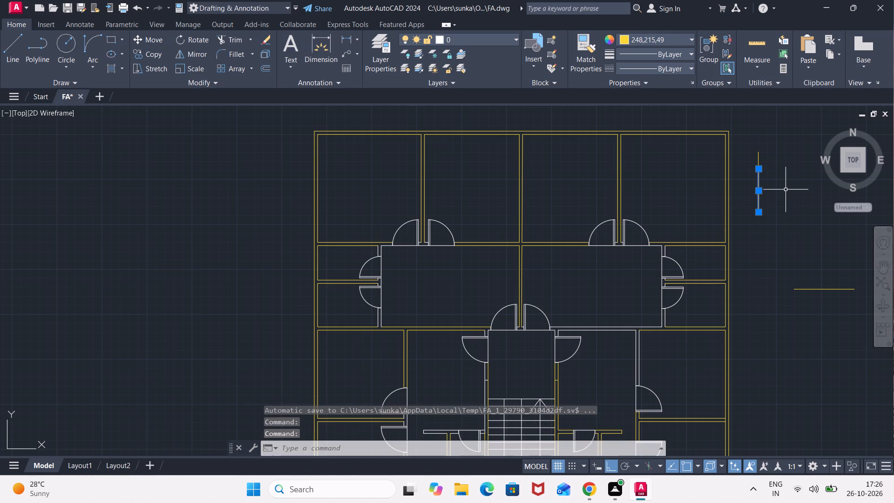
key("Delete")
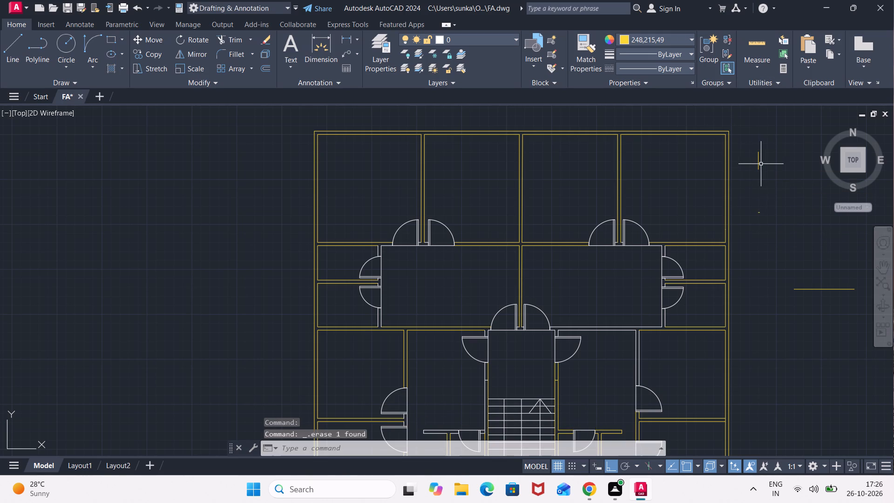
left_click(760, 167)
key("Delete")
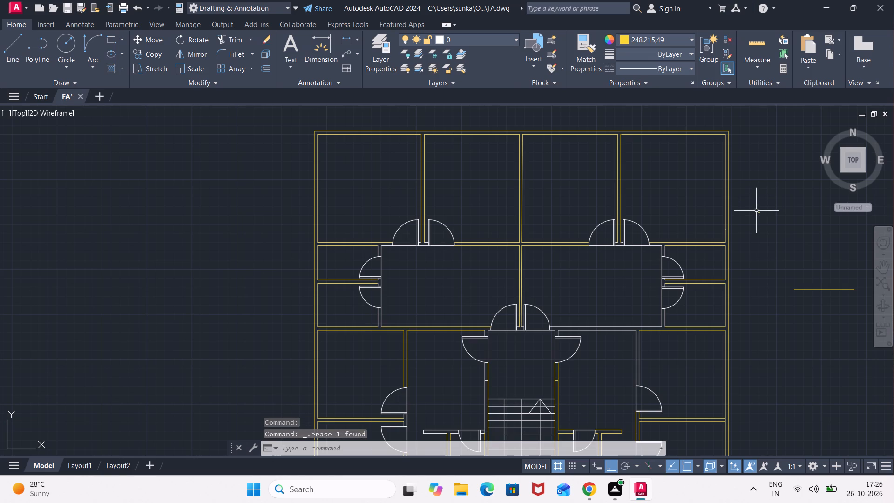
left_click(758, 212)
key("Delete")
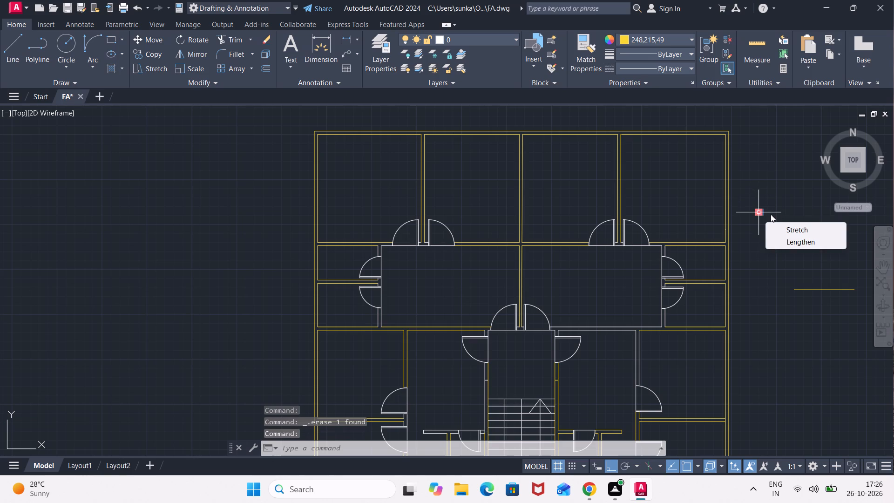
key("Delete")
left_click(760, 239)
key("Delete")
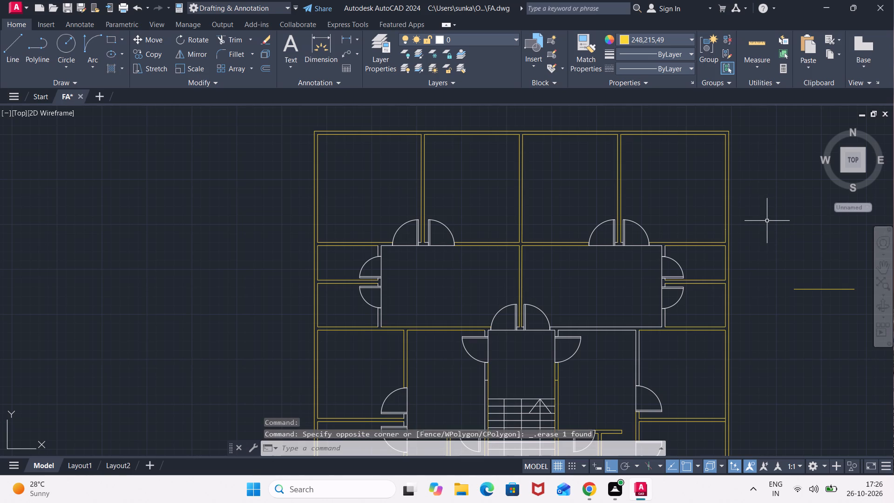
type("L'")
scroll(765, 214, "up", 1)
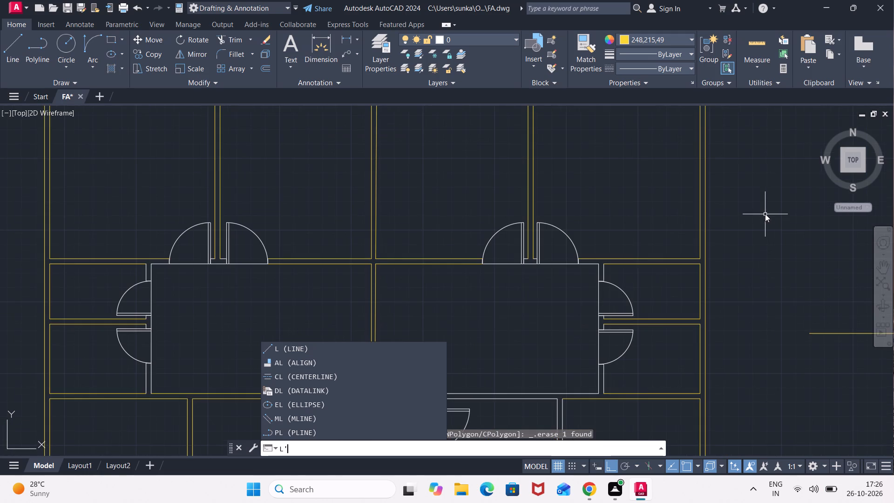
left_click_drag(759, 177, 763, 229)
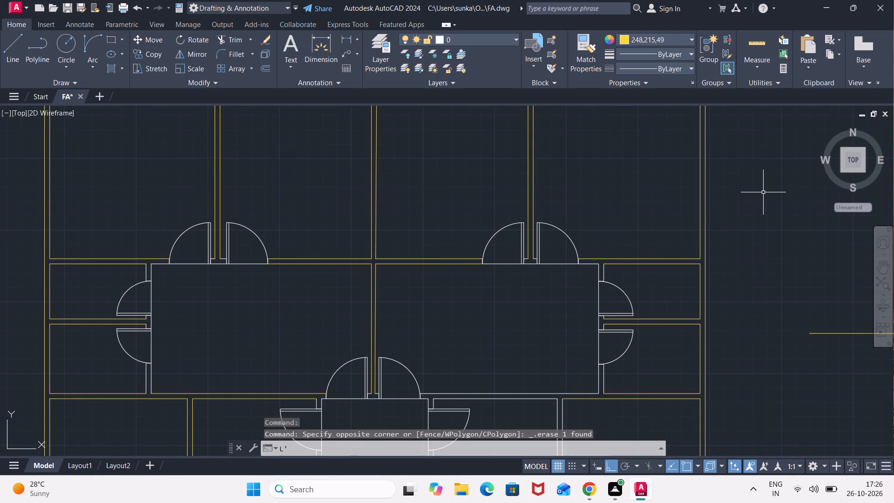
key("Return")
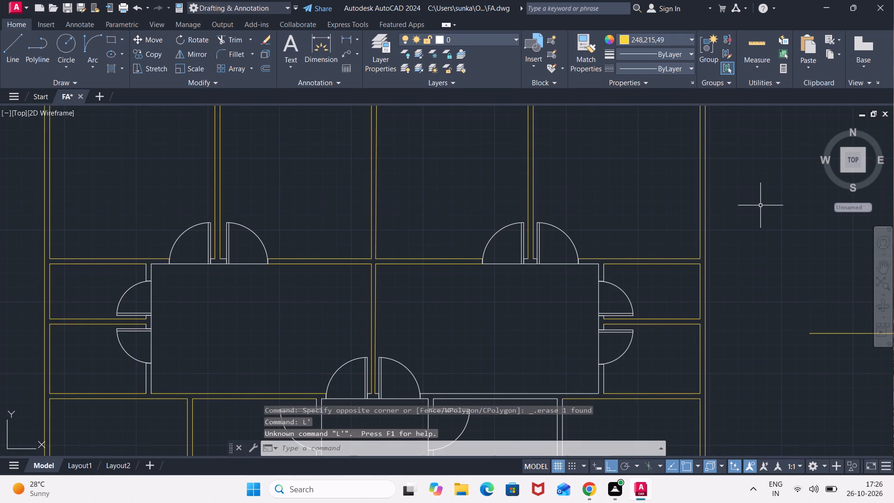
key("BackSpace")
Draw a closed rectangle of lines outside the plan's east wall, 4' tall and 9" wide.
key("l")
key("Return")
left_click_drag(763, 158, 762, 158)
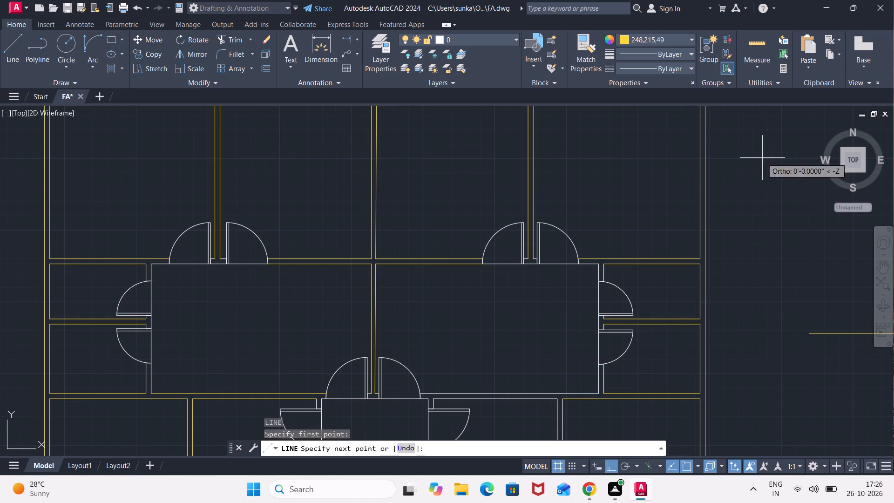
left_click_drag(762, 158, 773, 221)
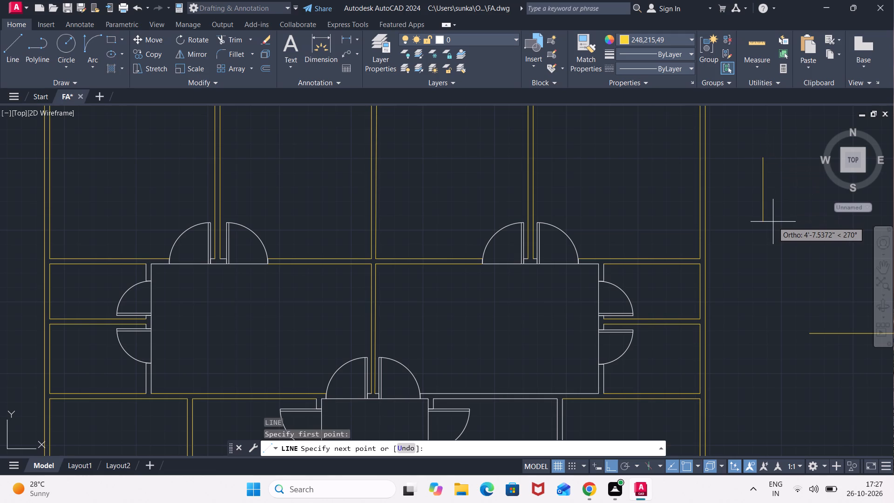
type("4'")
key("Return")
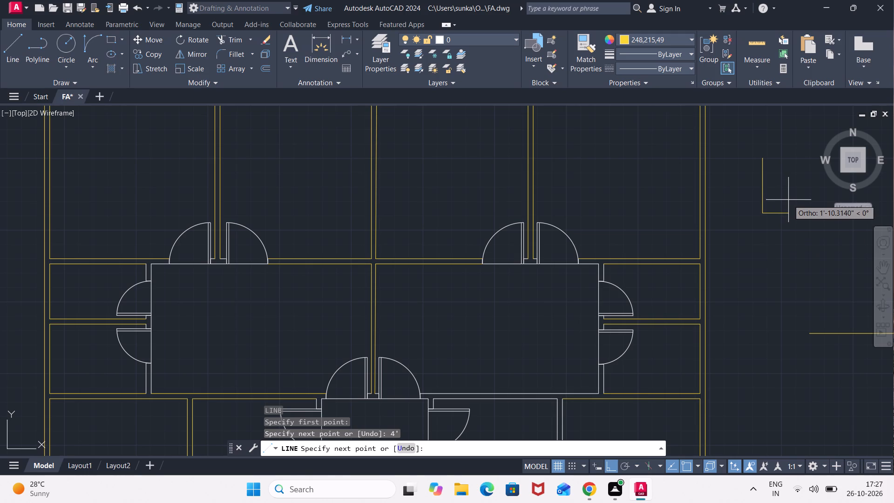
key("9")
key("shift+quotedbl")
key("Return")
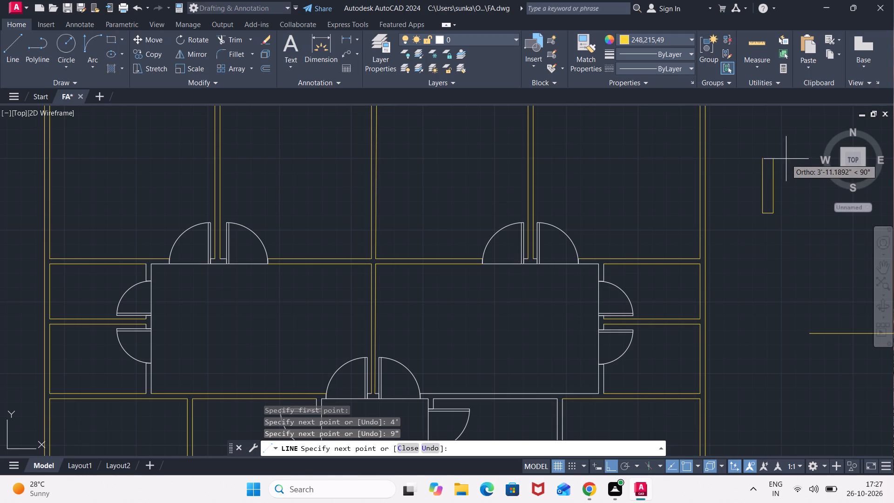
key("4")
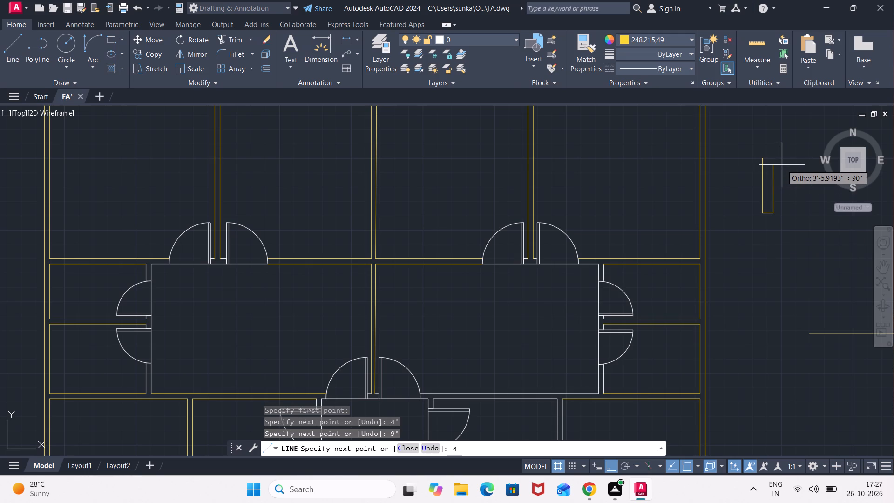
key("apostrophe")
key("Return")
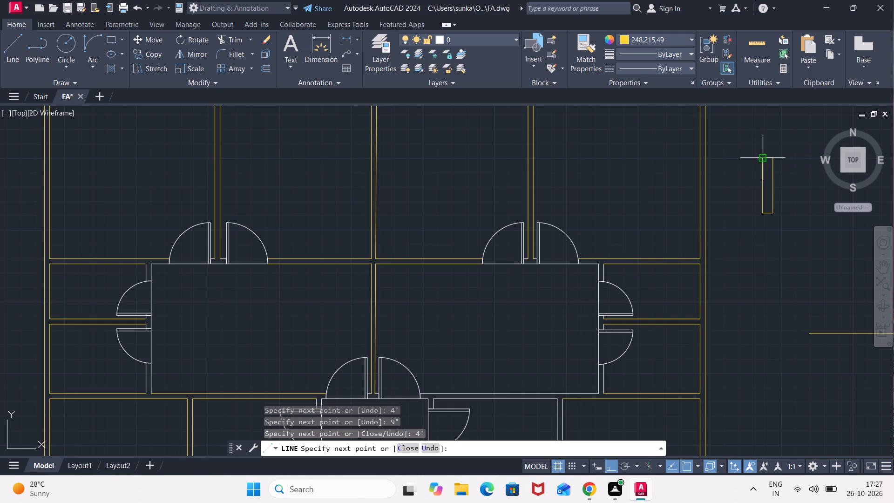
left_click(763, 157)
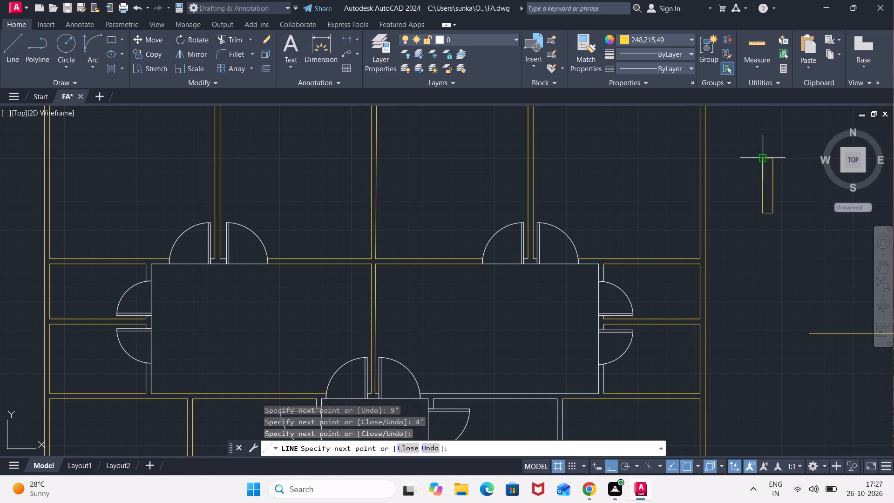
Draw a vertical centre line inside the new rectangle, from the midpoint of its top edge to the midpoint of its bottom edge.
scroll(770, 172, "up", 2)
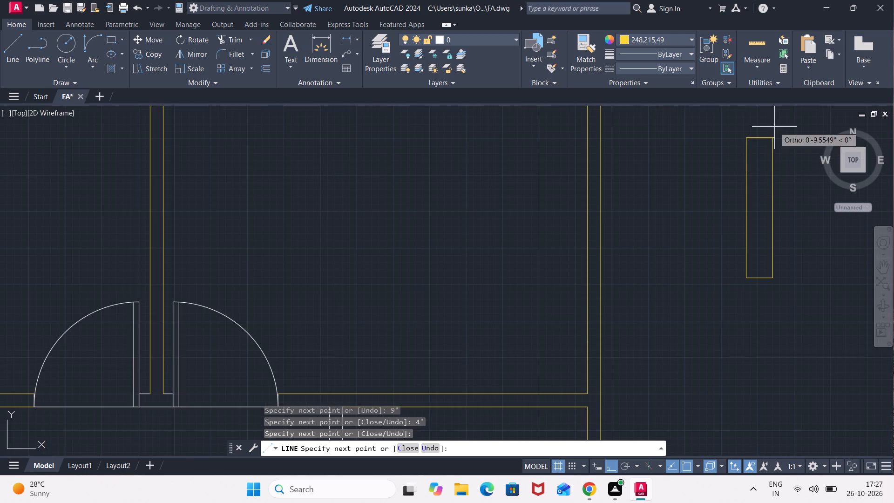
left_click(758, 139)
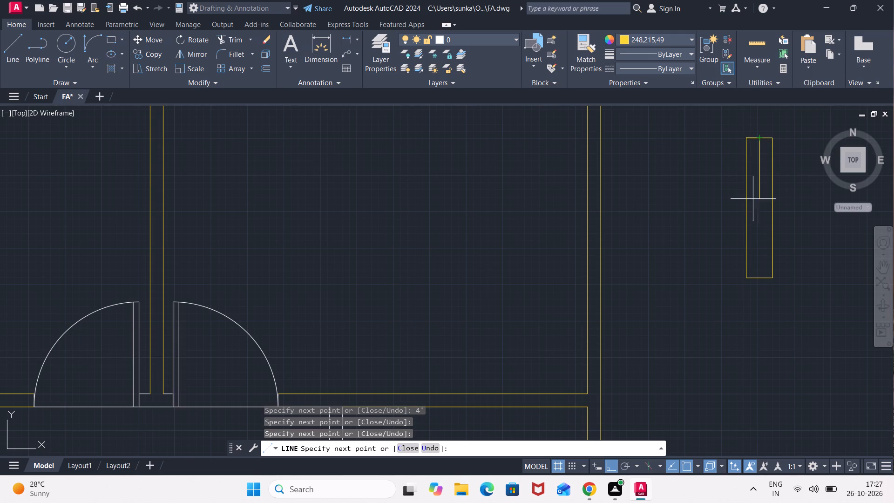
left_click(759, 280)
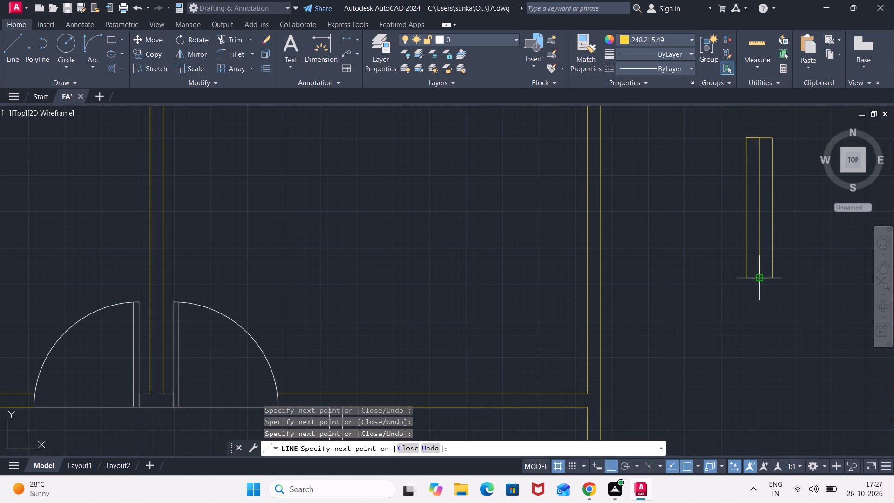
key("Escape")
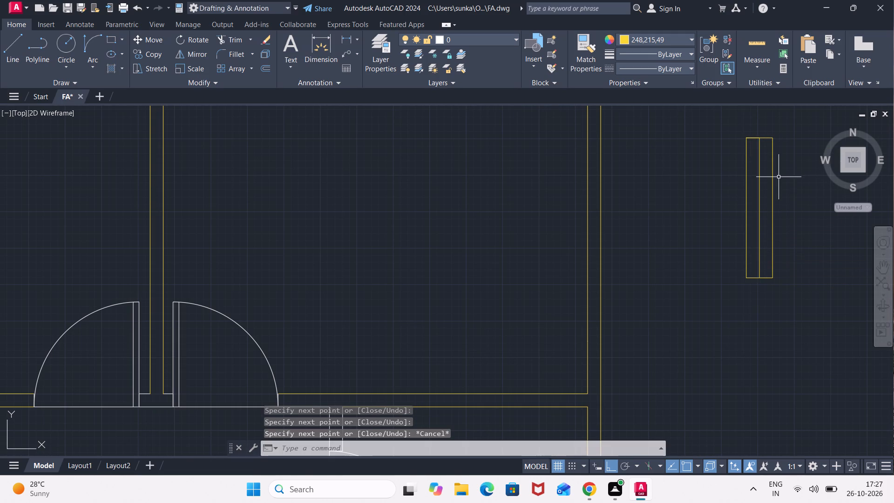
Offset the rectangle's vertical centre line by 1.75" to both sides.
scroll(779, 176, "up", 2)
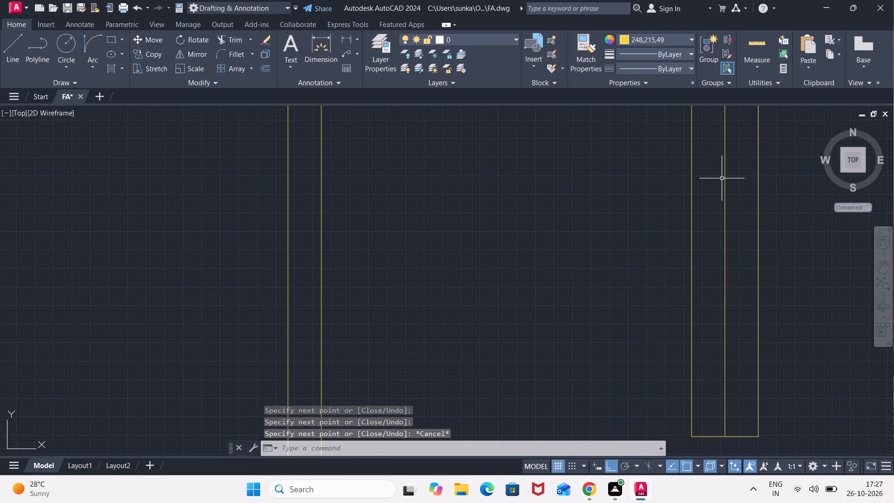
type("OF")
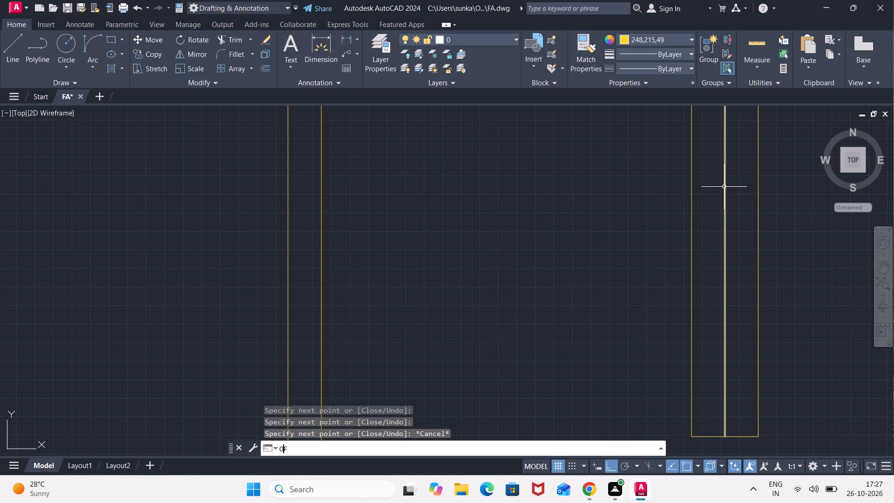
key("Return")
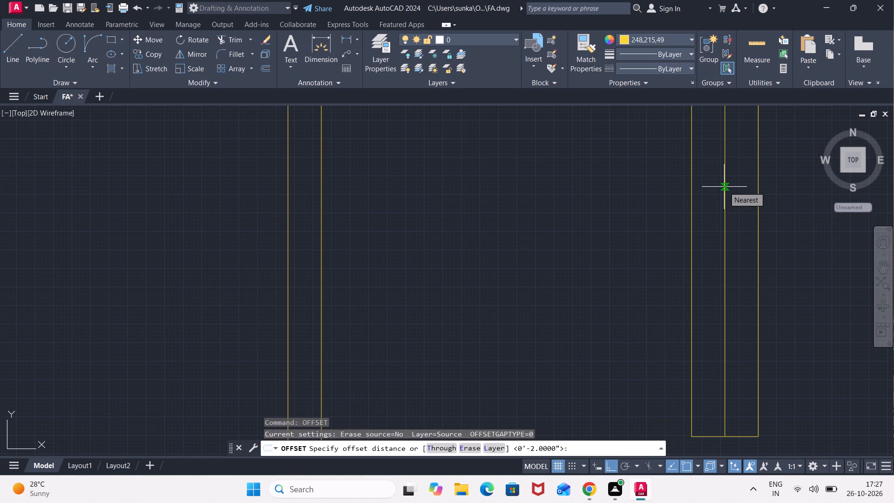
type("1.75")
key("shift+quotedbl")
key("Return")
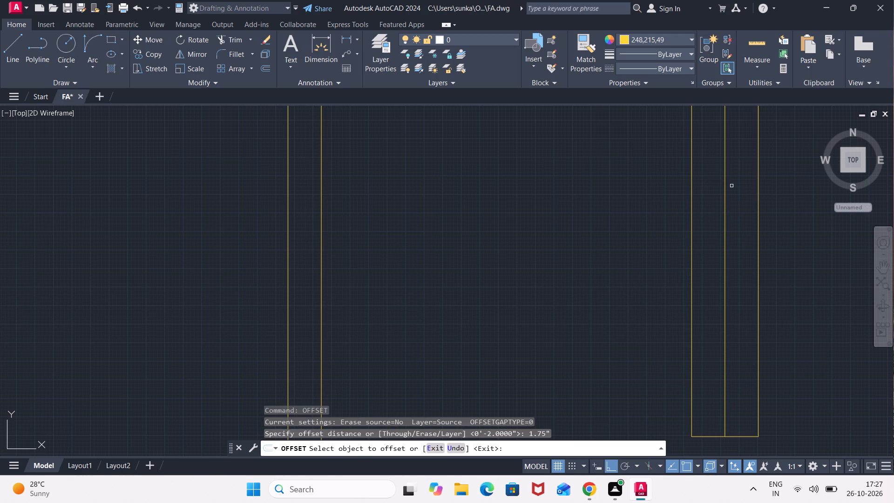
left_click(726, 193)
left_click(736, 192)
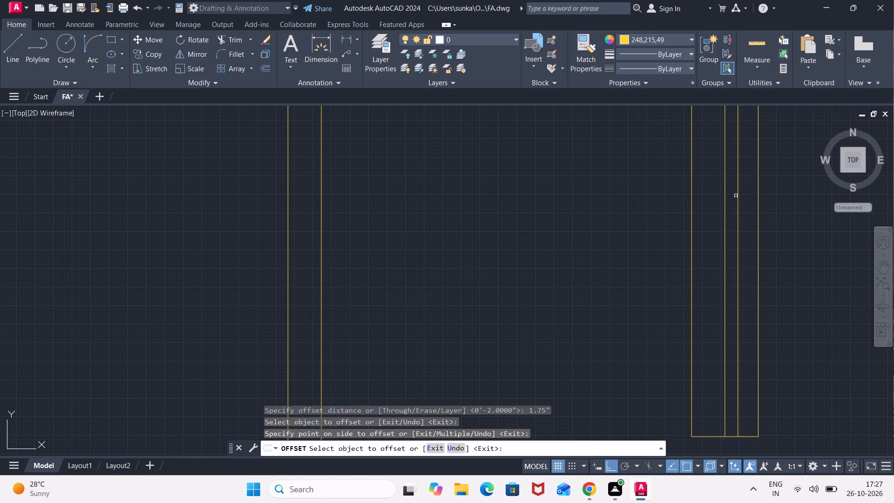
left_click(725, 200)
left_click(709, 210)
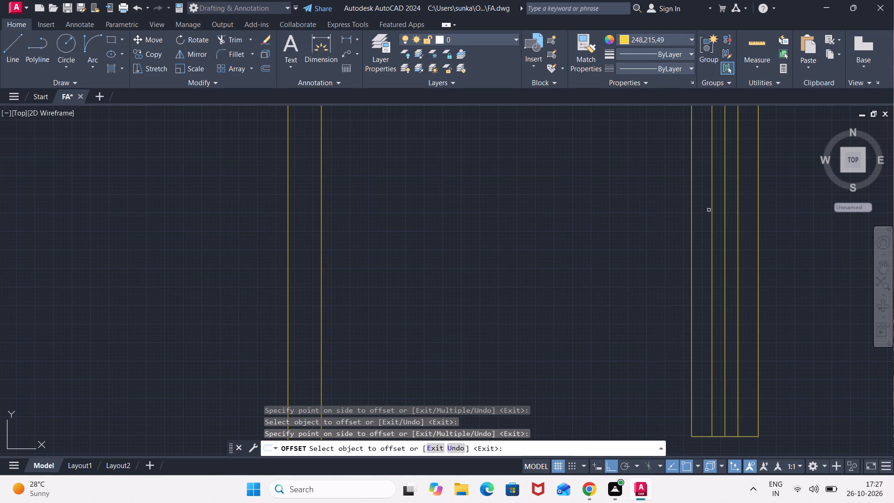
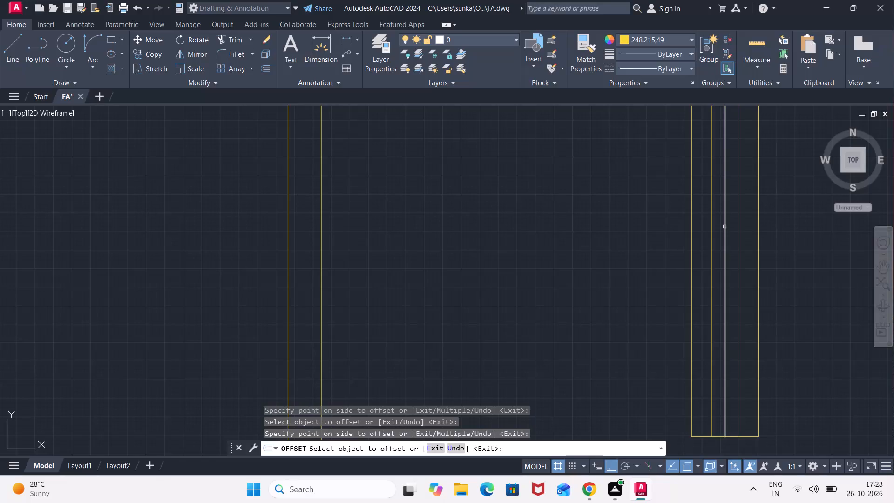
Erase the original vertical centre line inside the window rectangle, between its two offset copies.
key("Escape")
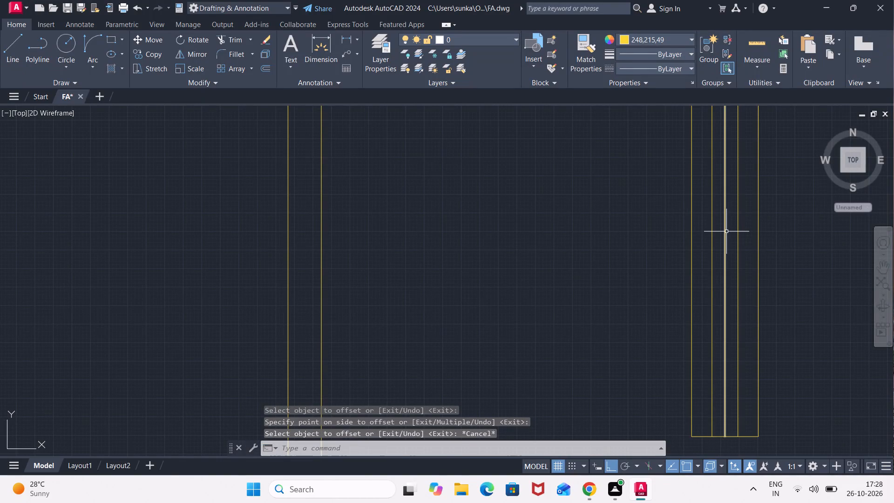
left_click(726, 231)
key("Delete")
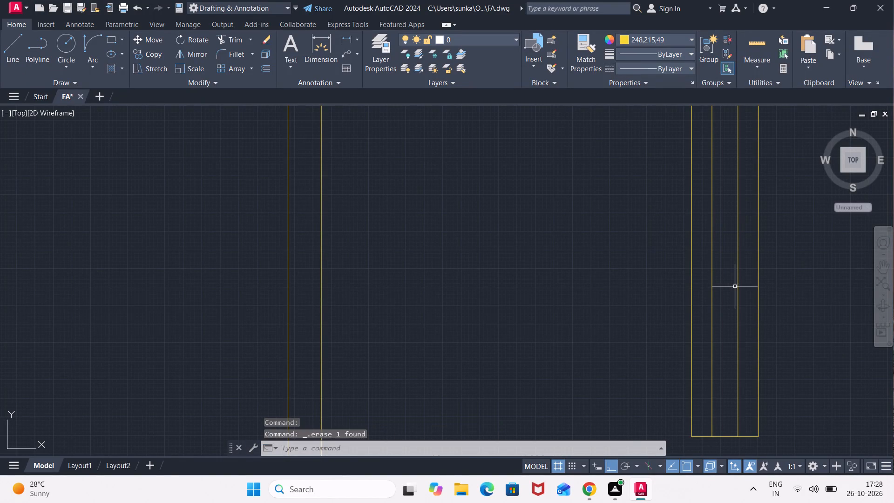
Match the window rectangle's yellow line properties onto the white door-jamb and wall lines at the east hall's north-east corner.
scroll(737, 303, "down", 2)
scroll(772, 269, "down", 1)
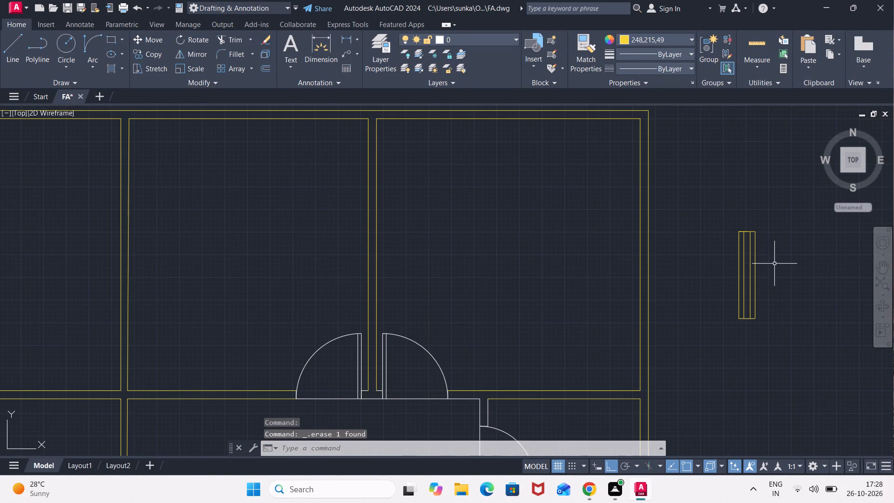
scroll(760, 258, "up", 1)
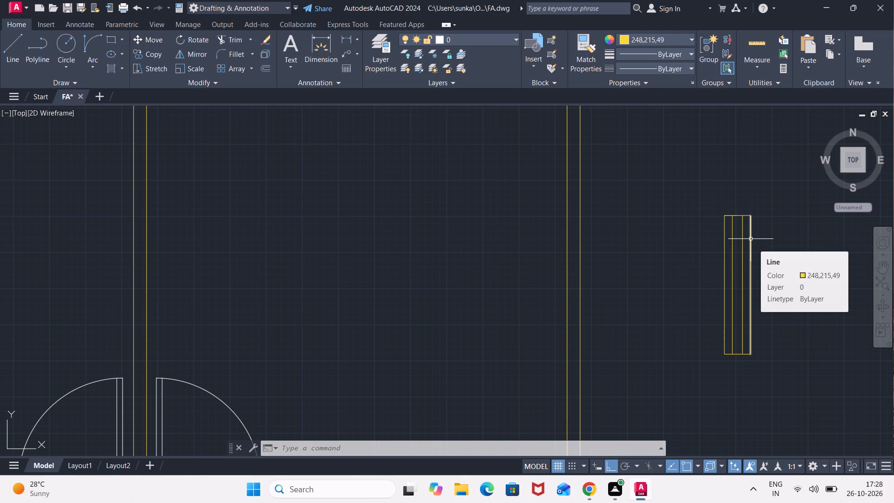
key("Escape")
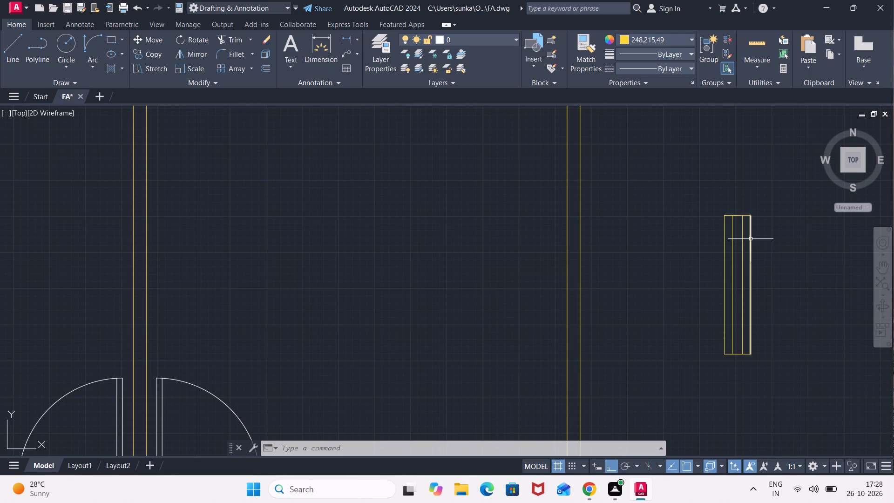
scroll(772, 205, "down", 2)
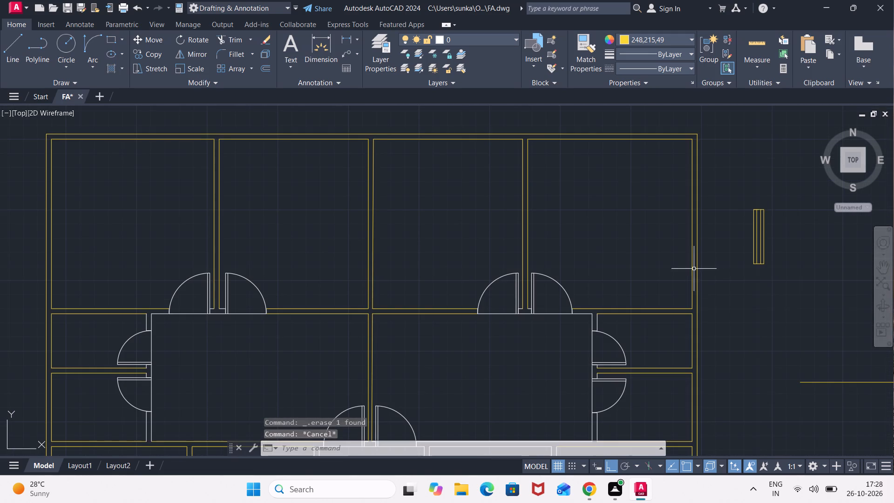
middle_click_drag(670, 264, 623, 176)
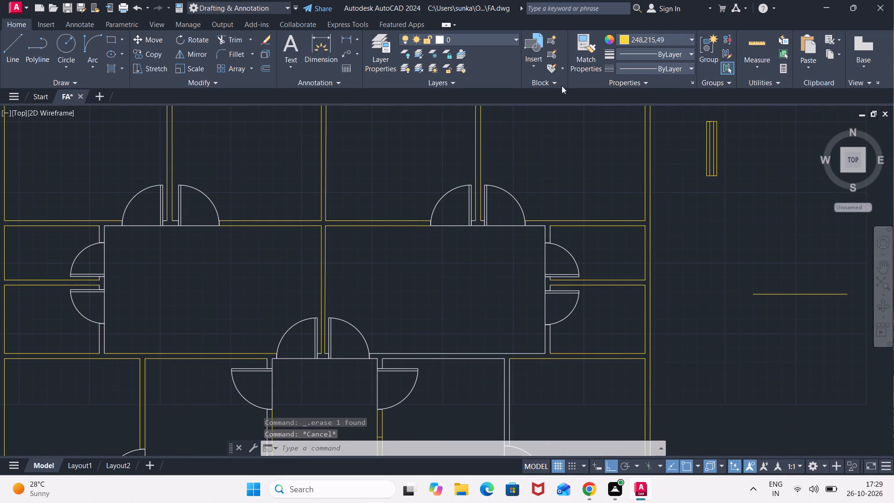
left_click(579, 51)
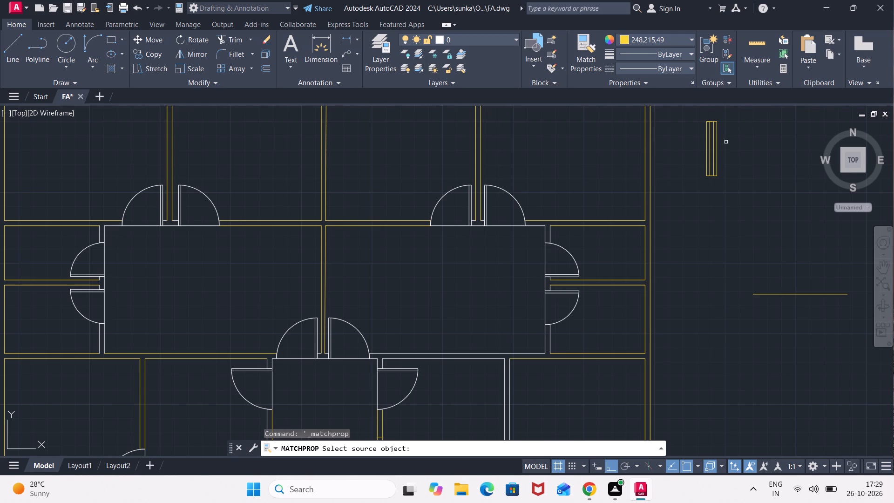
left_click(717, 152)
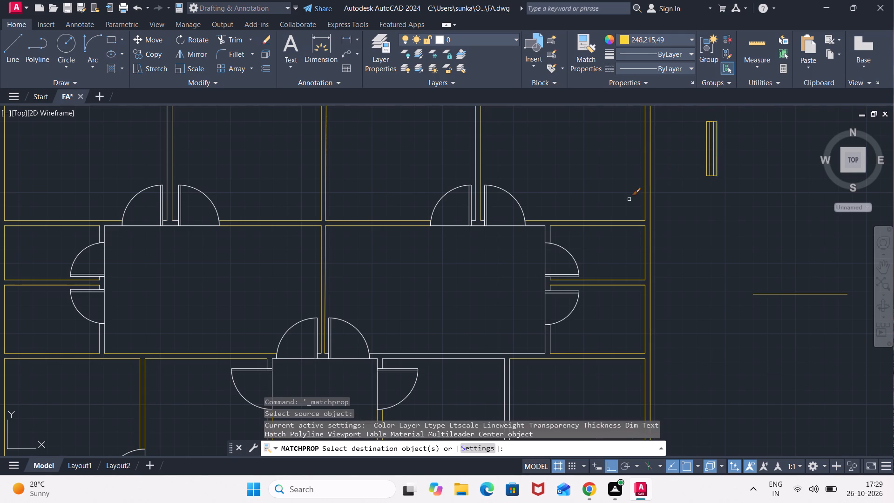
middle_click_drag(573, 231, 688, 194)
scroll(659, 195, "up", 2)
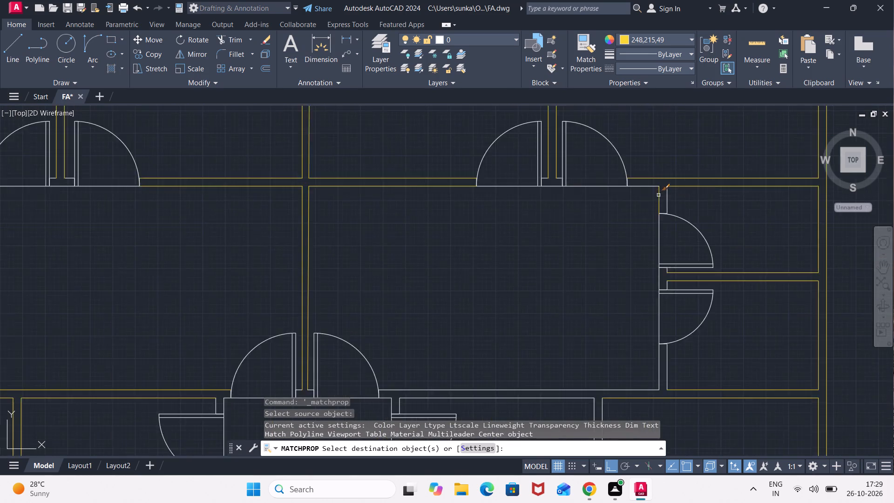
scroll(619, 165, "up", 3)
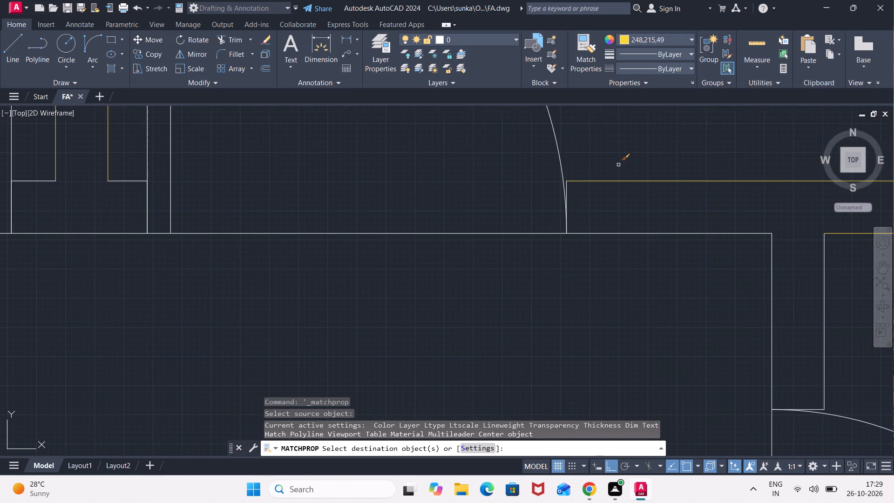
scroll(584, 187, "up", 1)
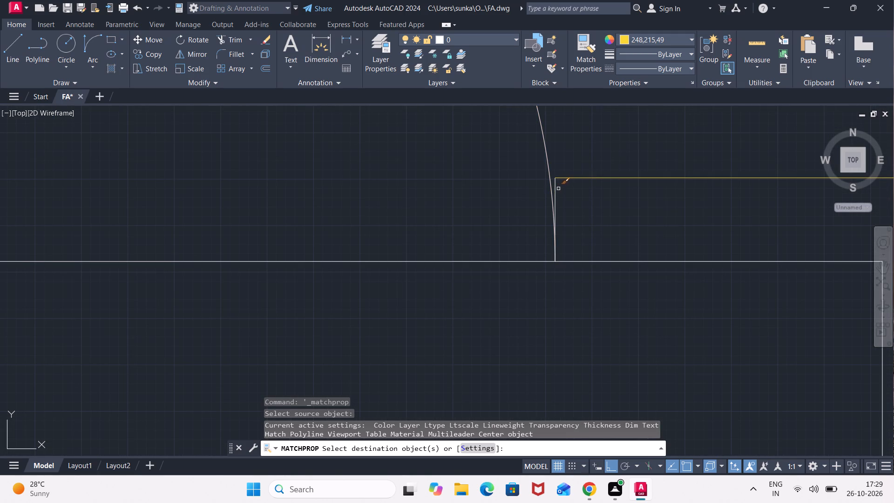
left_click(555, 189)
scroll(651, 229, "down", 1)
middle_click_drag(651, 229, 549, 200)
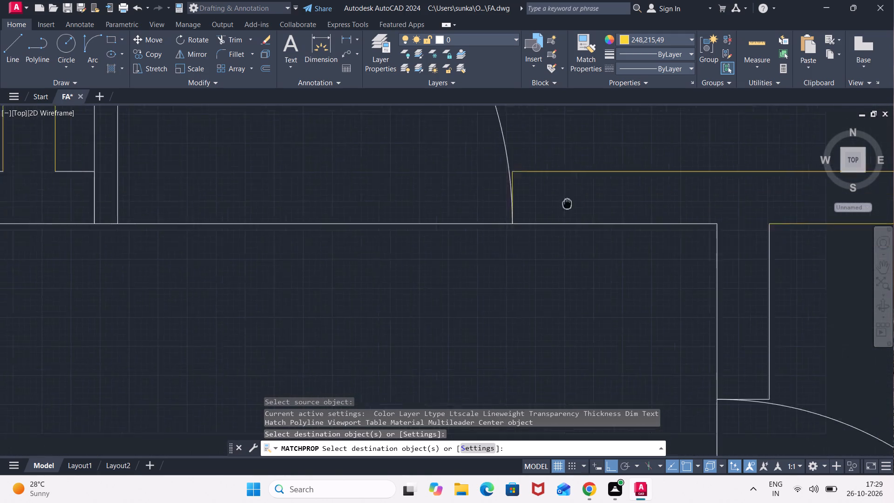
middle_click_drag(549, 200, 521, 196)
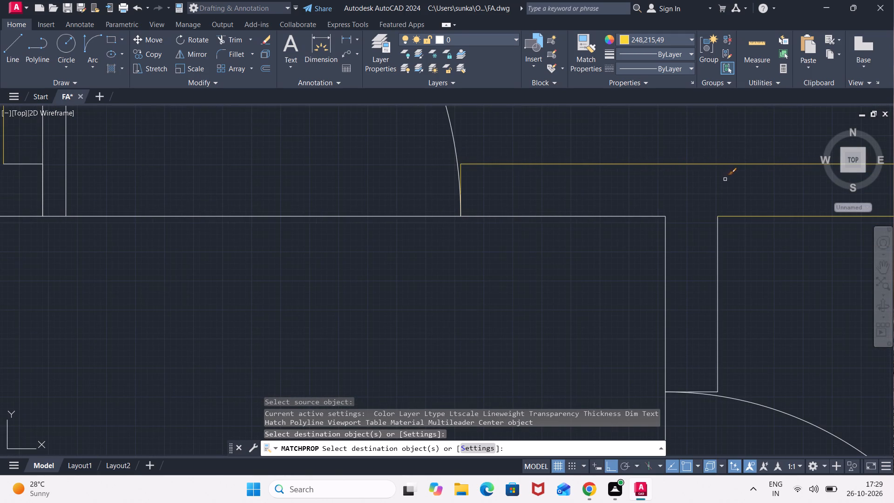
left_click(727, 179)
left_click(604, 252)
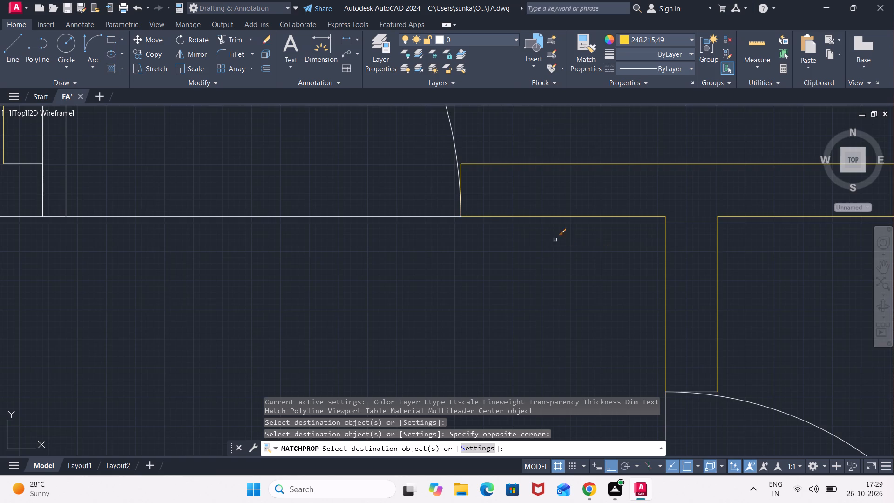
Match the same yellow properties onto the wall lines between the paired doors on the east hall's north wall.
scroll(542, 238, "down", 3)
middle_click_drag(542, 238, 707, 201)
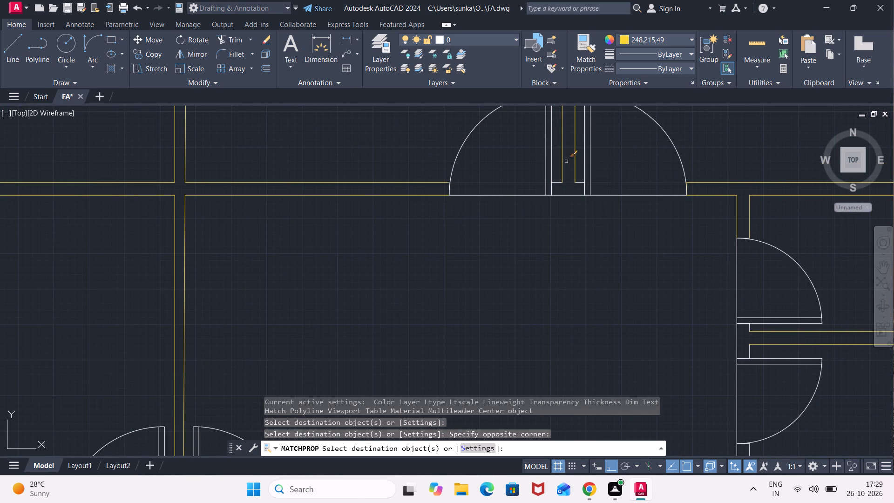
scroll(574, 162, "up", 2)
left_click(583, 193)
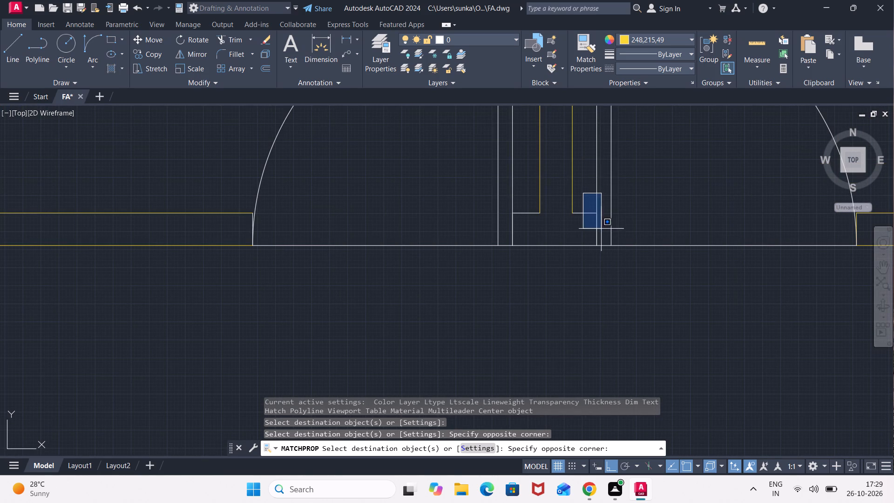
left_click(613, 234)
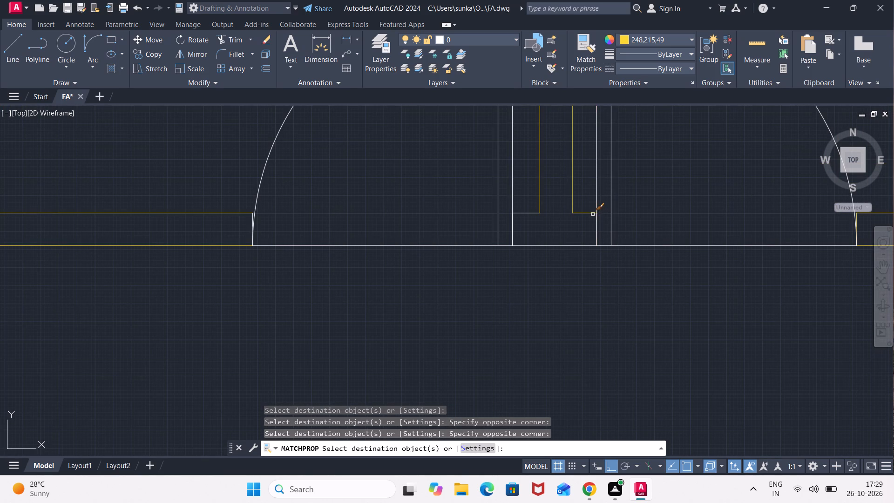
left_click(592, 214)
left_click(528, 213)
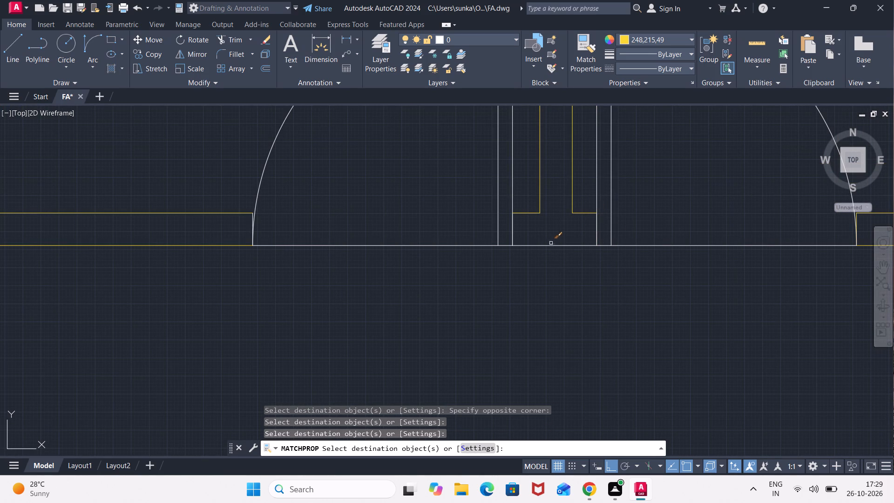
left_click(555, 244)
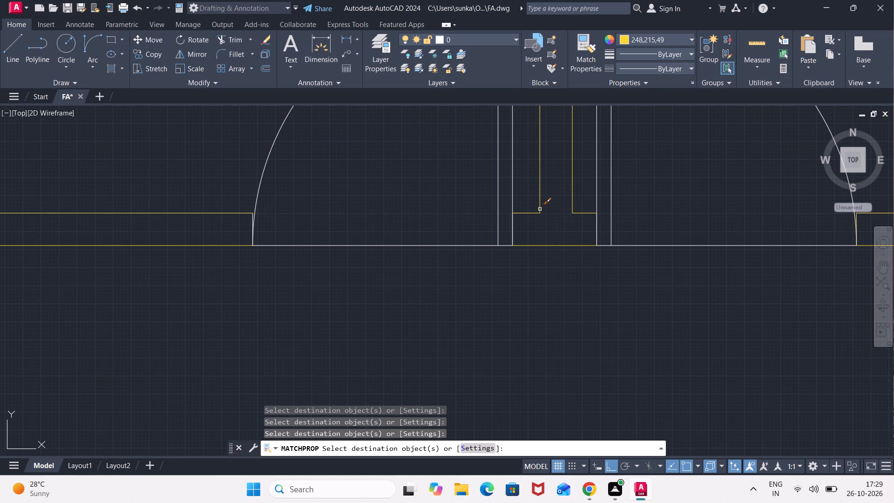
left_click(506, 207)
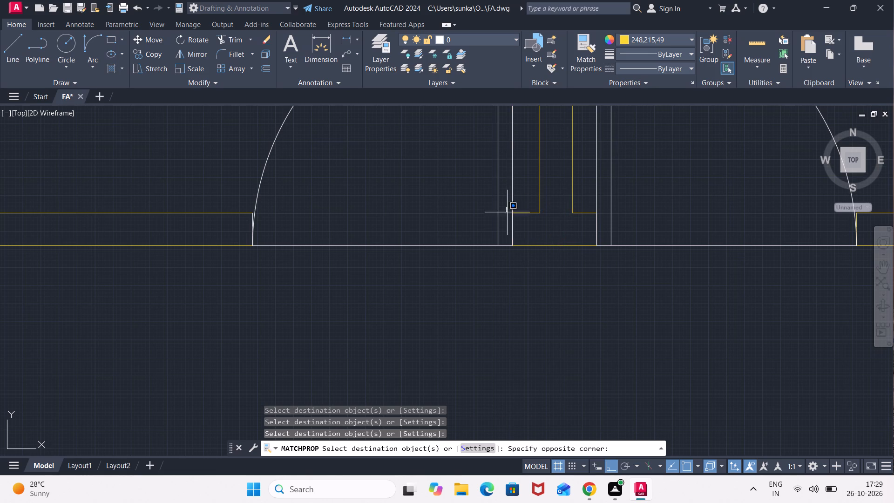
left_click(603, 246)
Match the yellow properties onto the wall-end line at the west jamb of the east hall's north door pair.
middle_click_drag(461, 225, 667, 237)
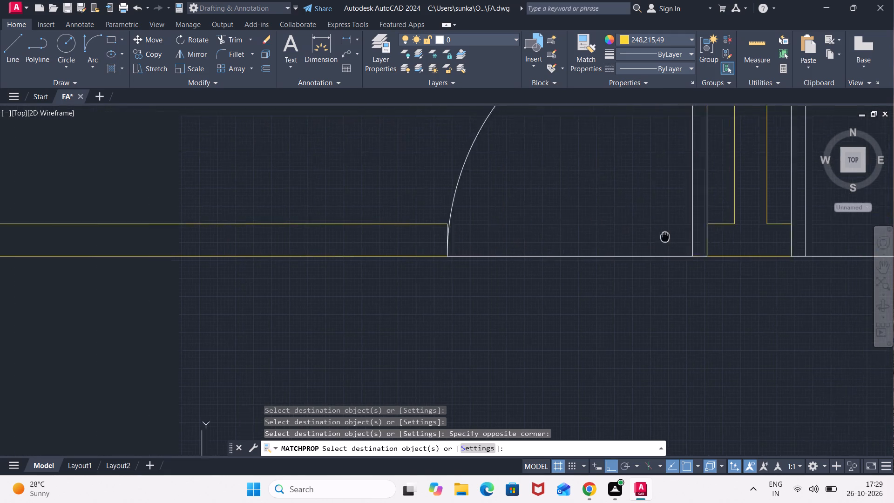
middle_click_drag(667, 237, 723, 239)
scroll(535, 219, "up", 1)
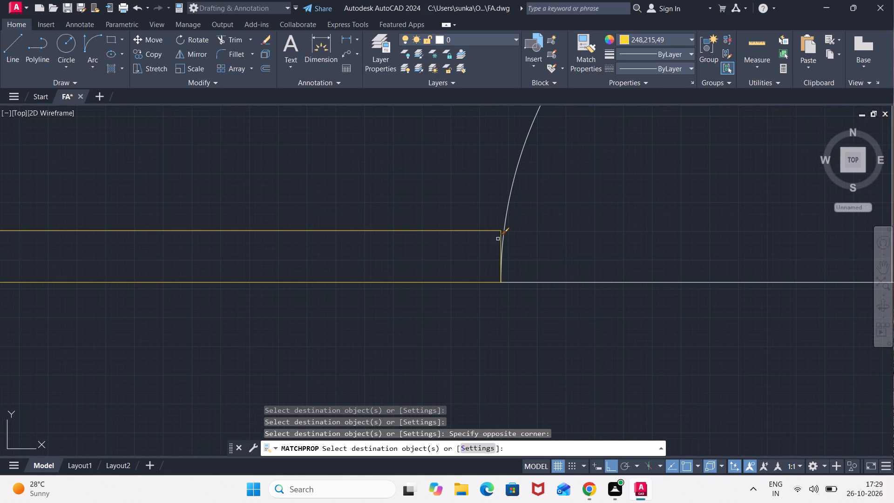
scroll(501, 238, "up", 2)
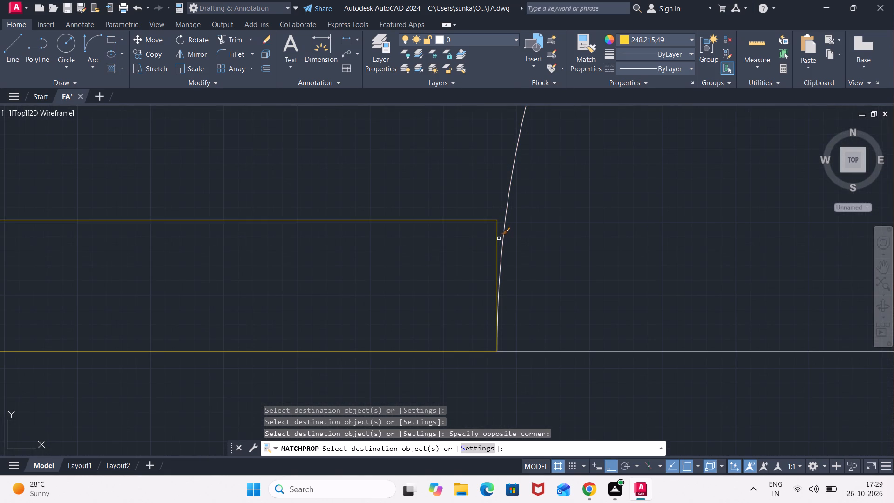
left_click(499, 240)
Match the yellow properties onto the wall-end line at the east jamb of the west hall's north door pair.
scroll(492, 245, "down", 4)
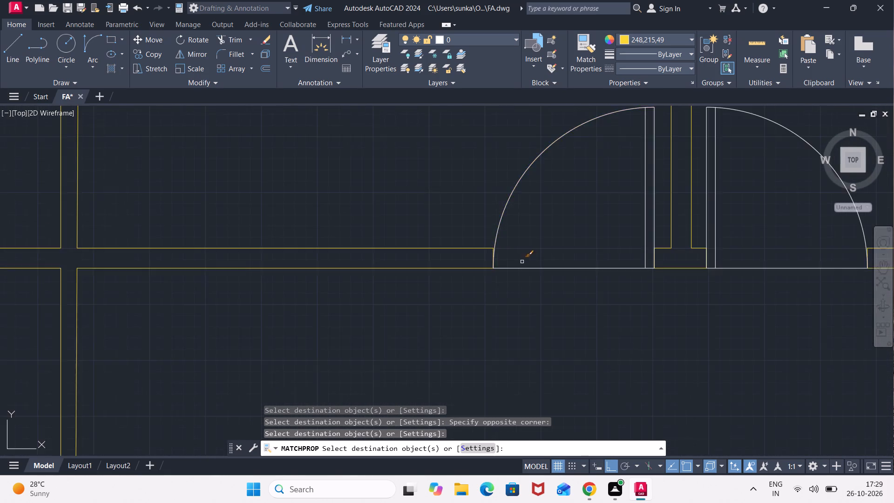
scroll(528, 260, "down", 1)
middle_click_drag(535, 254, 608, 213)
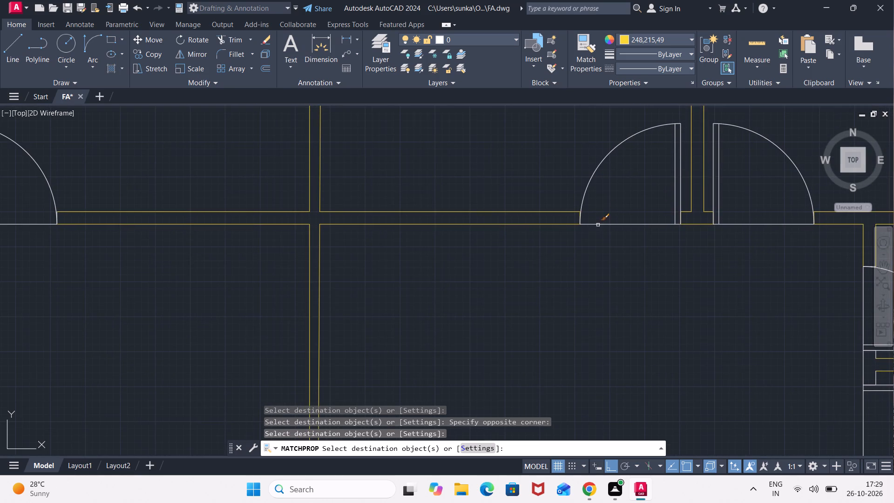
scroll(532, 258, "down", 1)
middle_click_drag(448, 256, 538, 262)
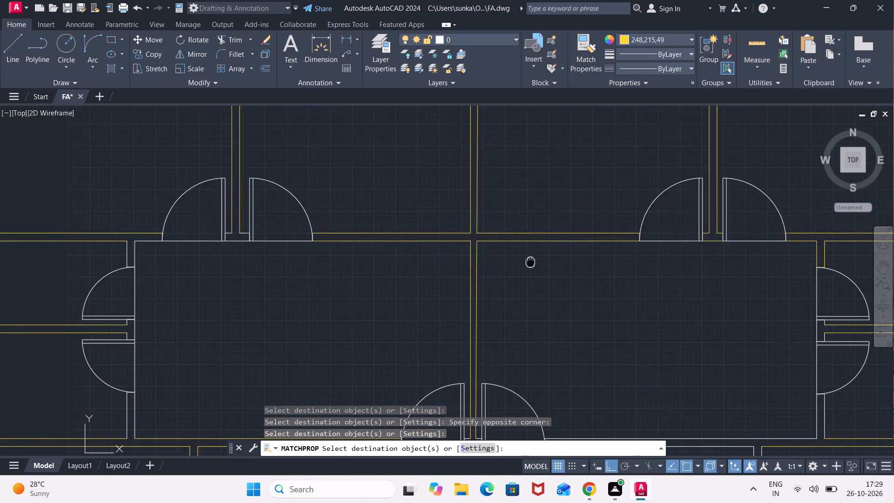
middle_click_drag(538, 262, 801, 271)
scroll(574, 214, "up", 2)
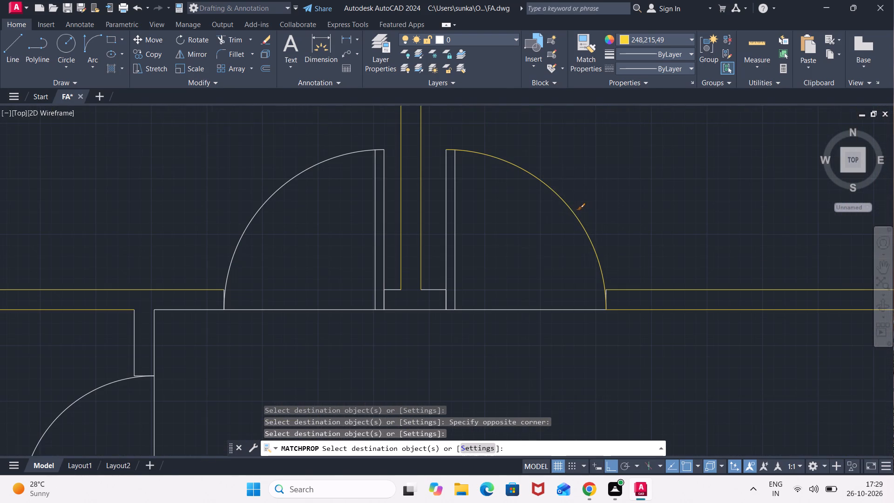
scroll(597, 265, "up", 1)
middle_click_drag(625, 278, 633, 258)
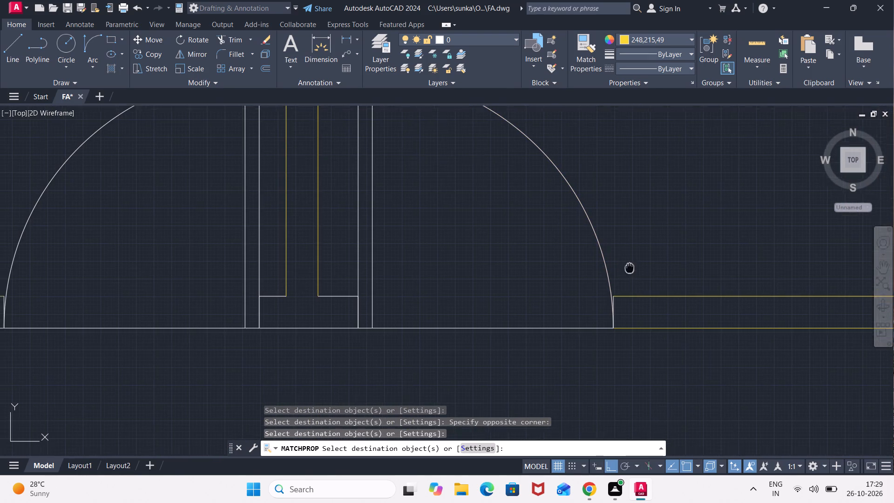
middle_click_drag(633, 258, 662, 202)
scroll(662, 219, "up", 4)
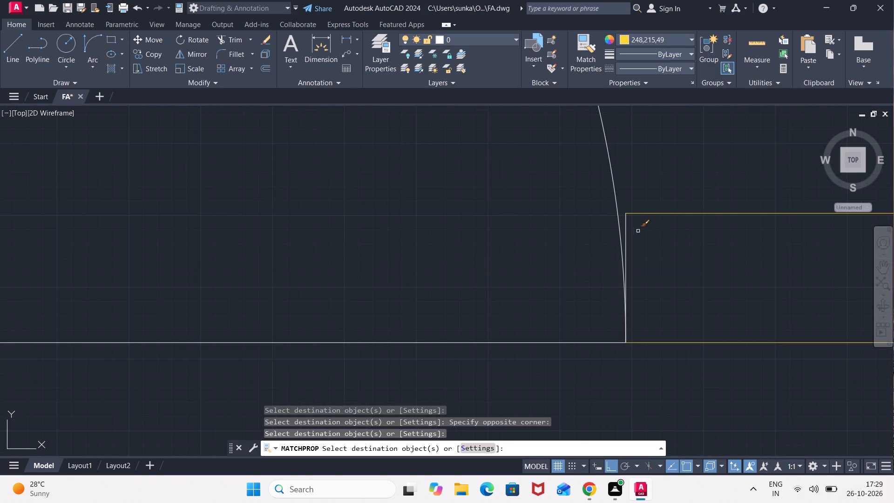
left_click(626, 219)
Match the yellow properties onto the white wall lines between the paired doors on the west hall's north wall.
scroll(658, 230, "down", 4)
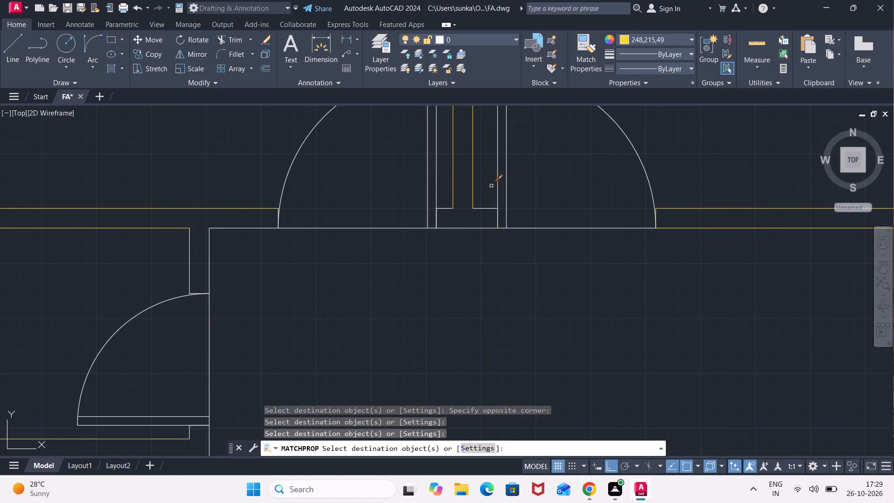
middle_click_drag(491, 186, 598, 176)
left_click(592, 193)
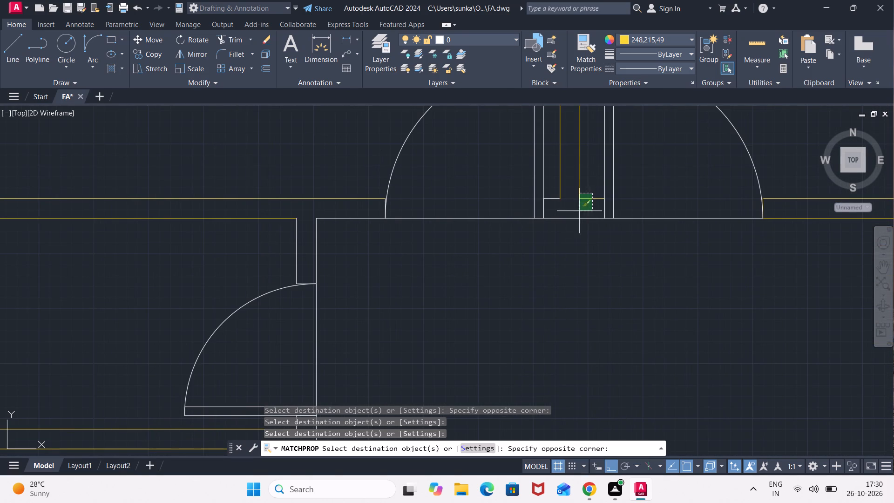
left_click(551, 224)
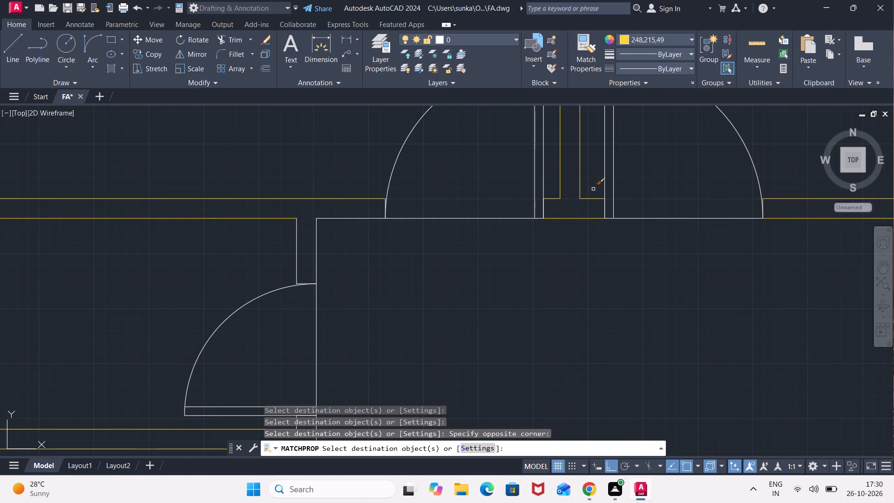
left_click(593, 189)
left_click(616, 223)
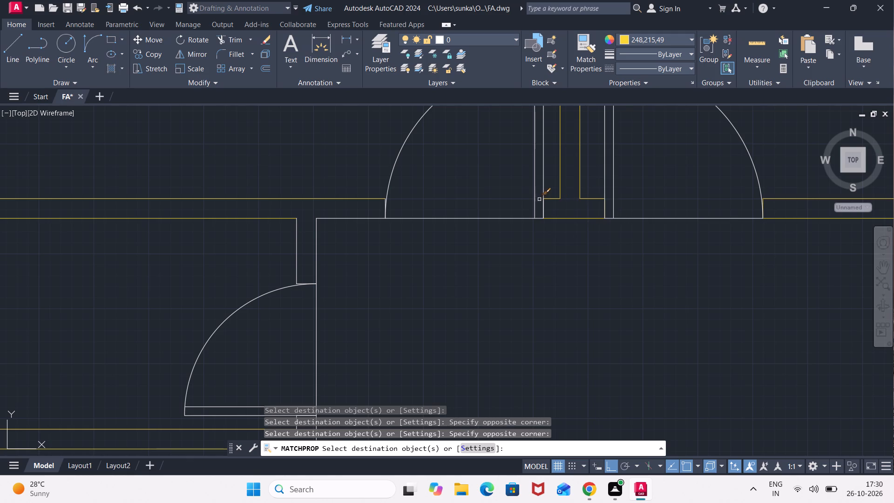
left_click(524, 191)
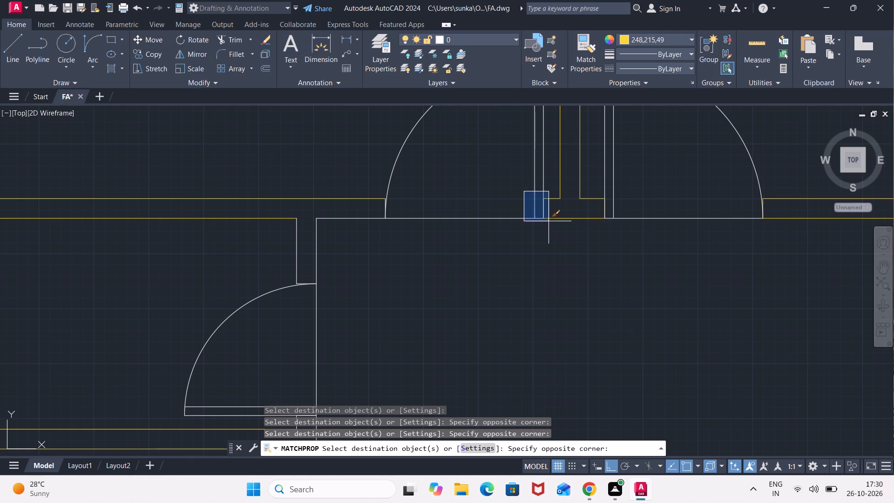
left_click(549, 222)
Match the yellow properties onto the wall-end line west of the west hall's north door pair and the short wall line to the hall's north-west corner.
middle_click_drag(524, 234, 722, 249)
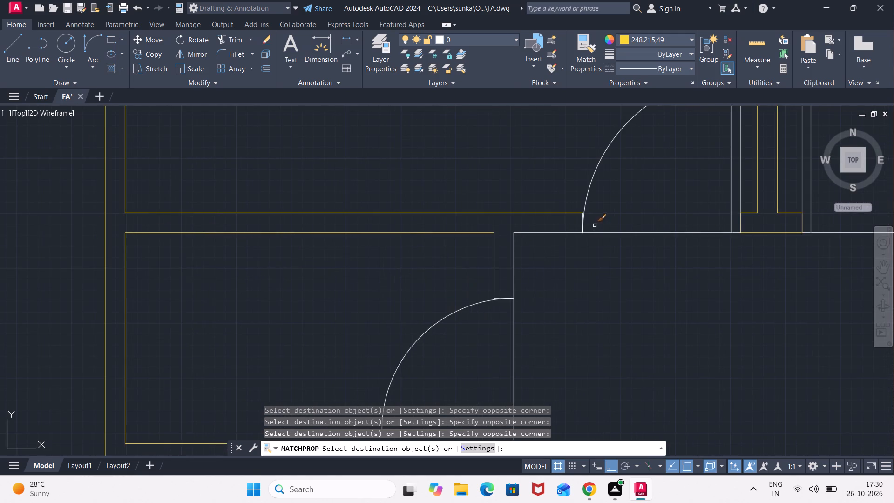
scroll(595, 225, "up", 2)
scroll(560, 210, "up", 2)
left_click(562, 197)
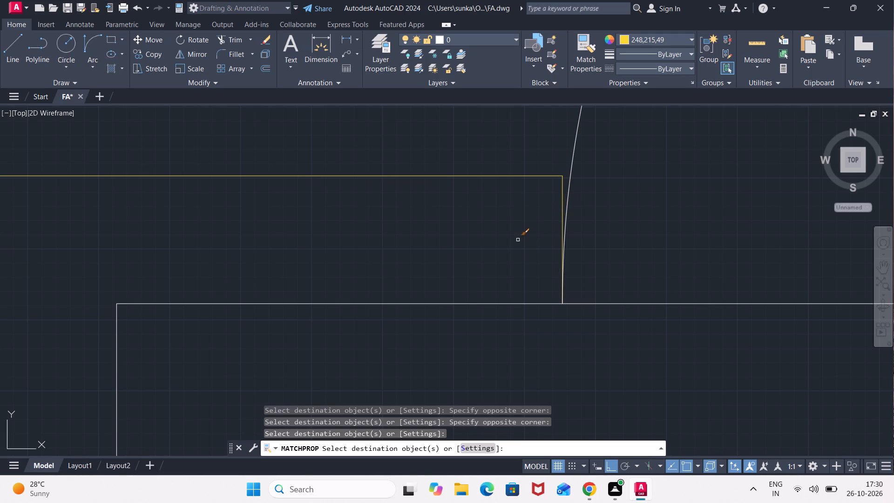
scroll(517, 238, "down", 3)
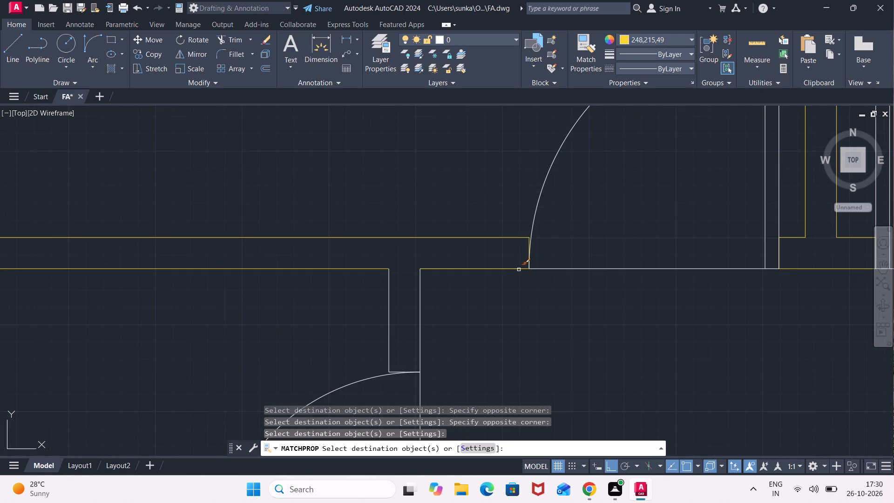
left_click(519, 269)
Match the yellow properties onto both side lines and the end line of the wall stub north of the west hall's upper west door.
middle_click_drag(486, 273, 600, 220)
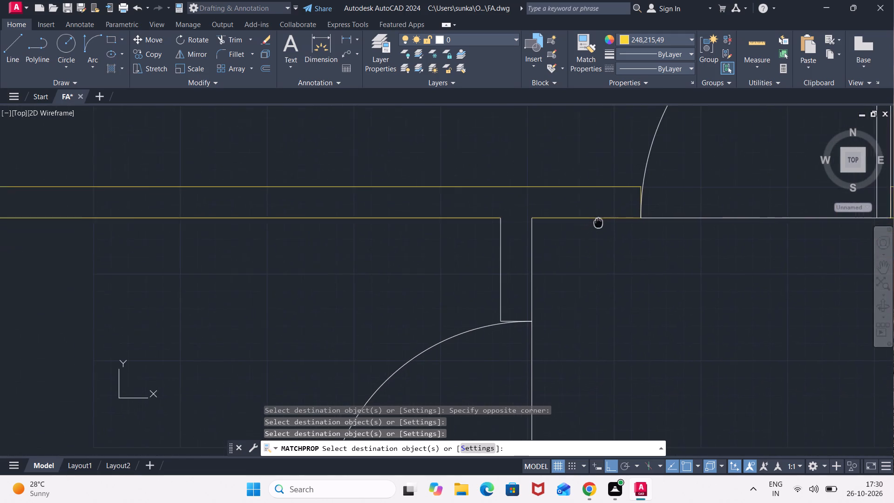
middle_click_drag(600, 220, 603, 219)
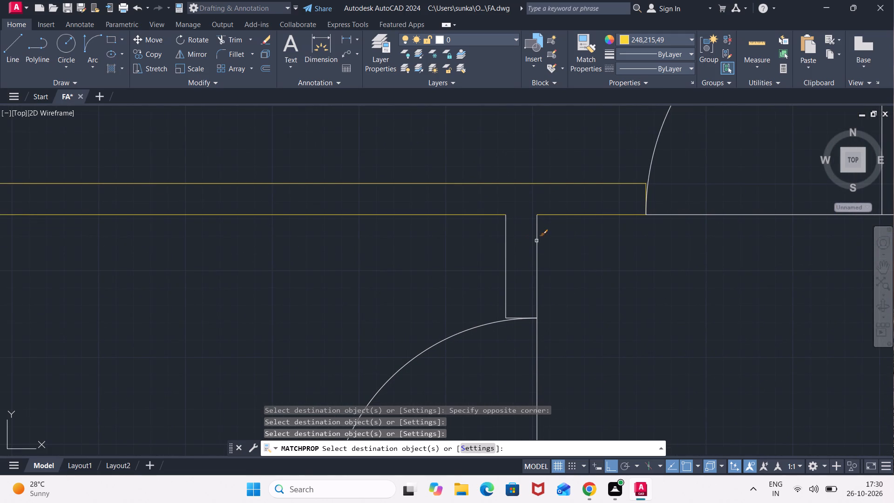
left_click(545, 237)
left_click(491, 239)
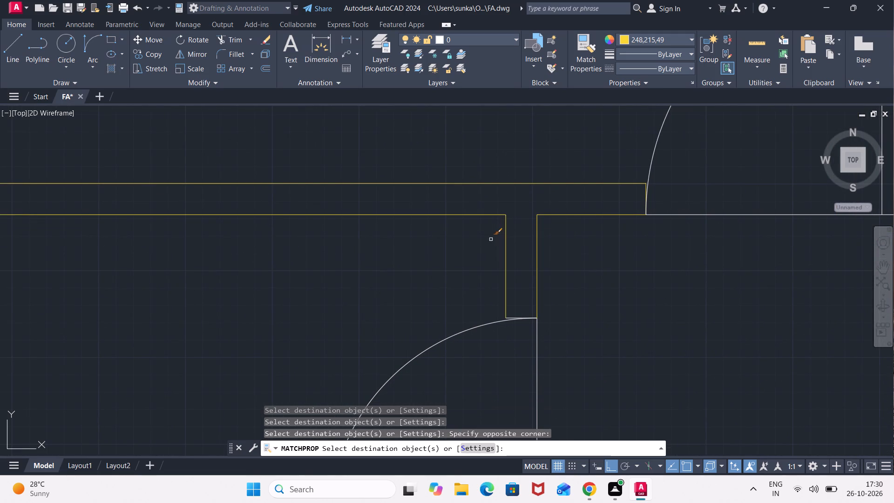
middle_click_drag(509, 274, 540, 181)
scroll(544, 215, "up", 1)
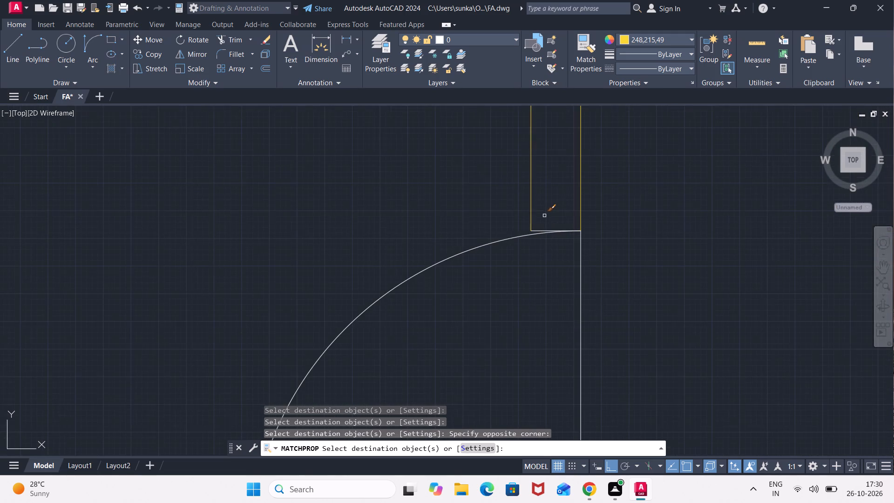
scroll(544, 226, "up", 2)
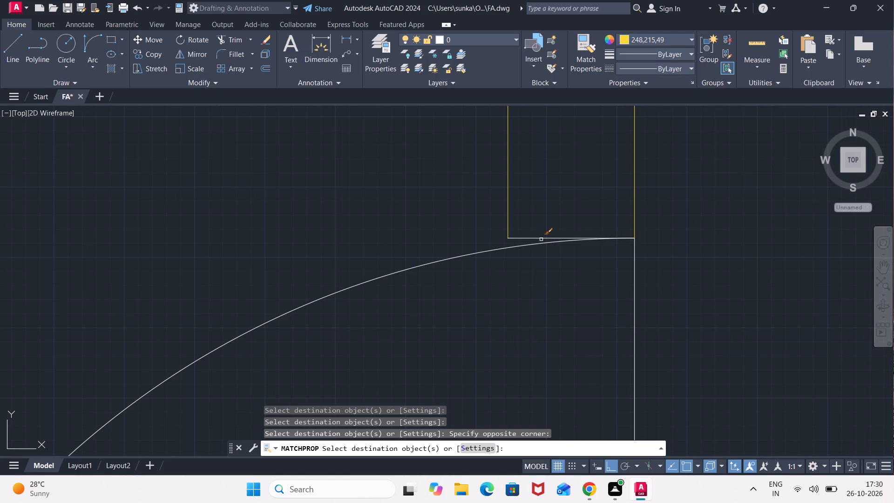
left_click(541, 239)
Match the yellow properties onto the white wall lines between the two doors on the west hall's west wall.
scroll(582, 272, "down", 2)
middle_click_drag(582, 272, 619, 190)
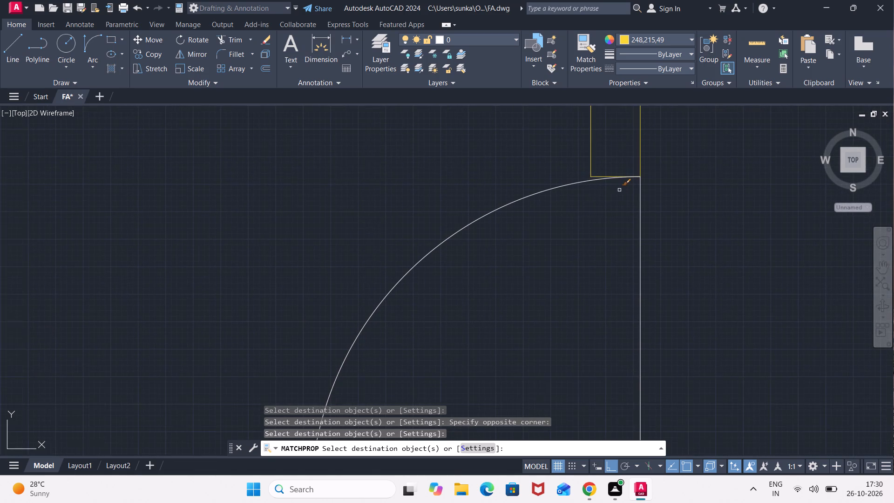
scroll(619, 190, "down", 3)
scroll(613, 272, "up", 2)
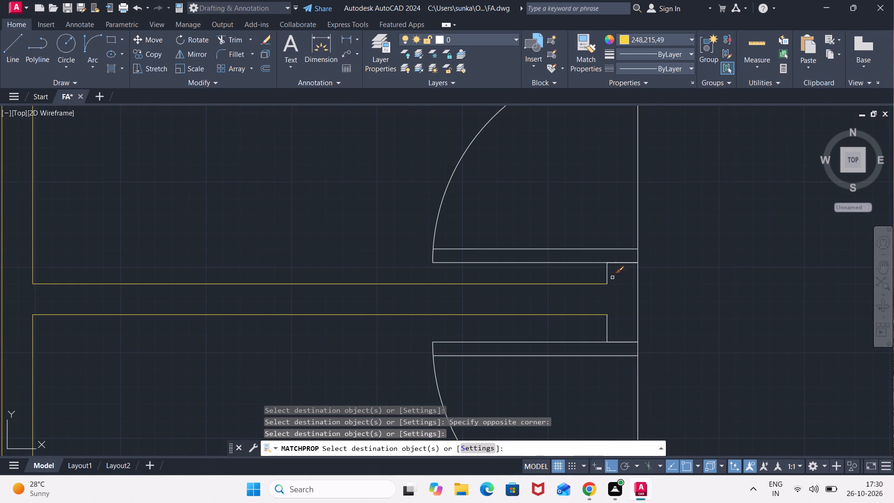
left_click(608, 273)
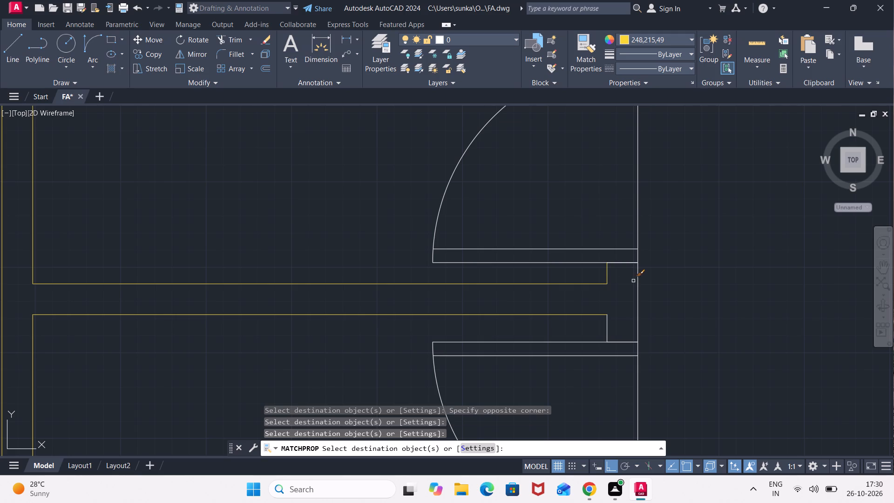
left_click(639, 279)
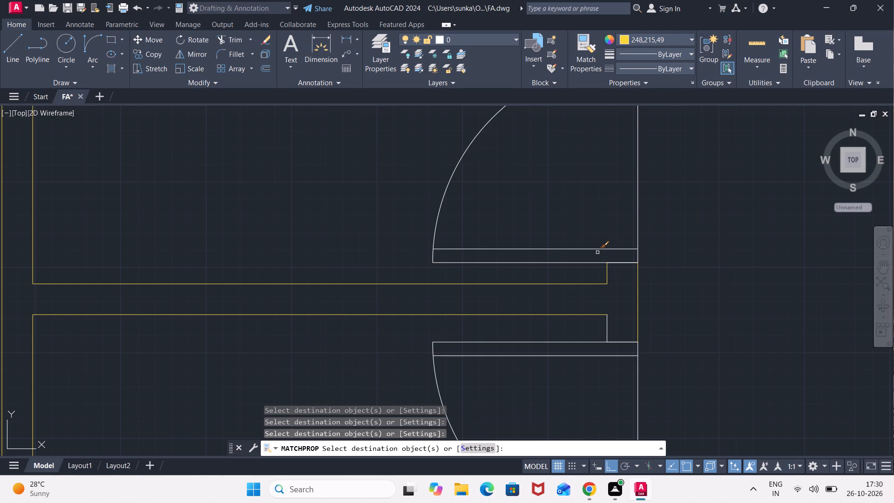
left_click(597, 252)
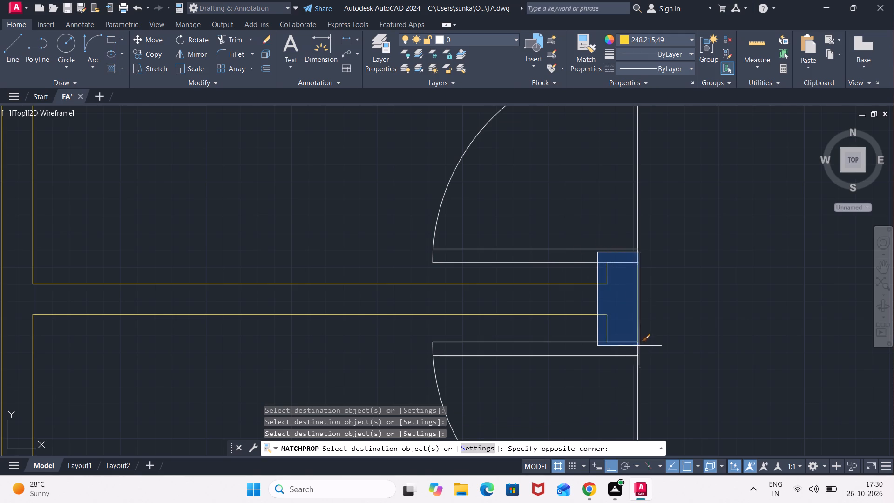
left_click(648, 347)
Match the yellow properties onto the side and end lines of the wall stub south of the west hall's lower west door.
scroll(639, 325, "down", 2)
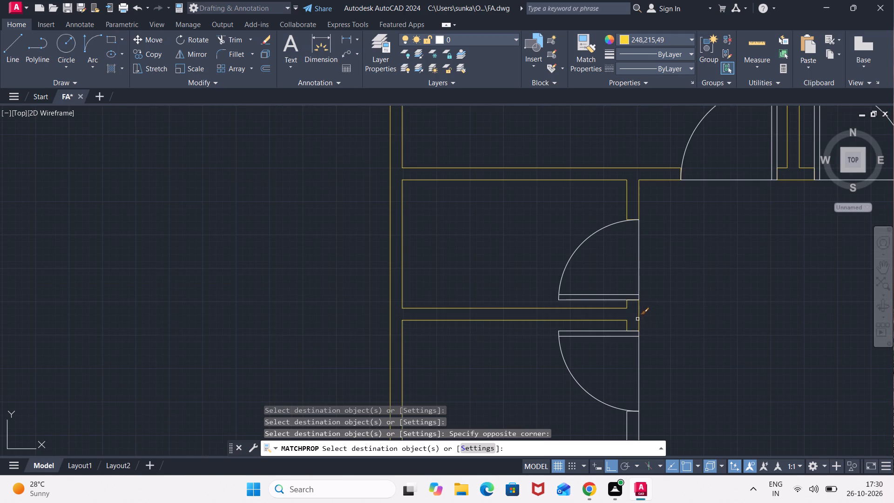
middle_click_drag(682, 314, 679, 116)
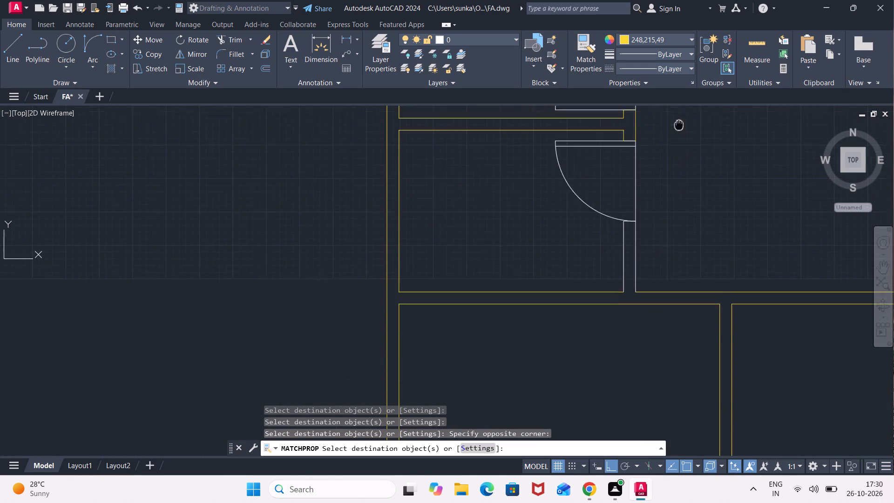
middle_click_drag(679, 116, 679, 113)
left_click(658, 224)
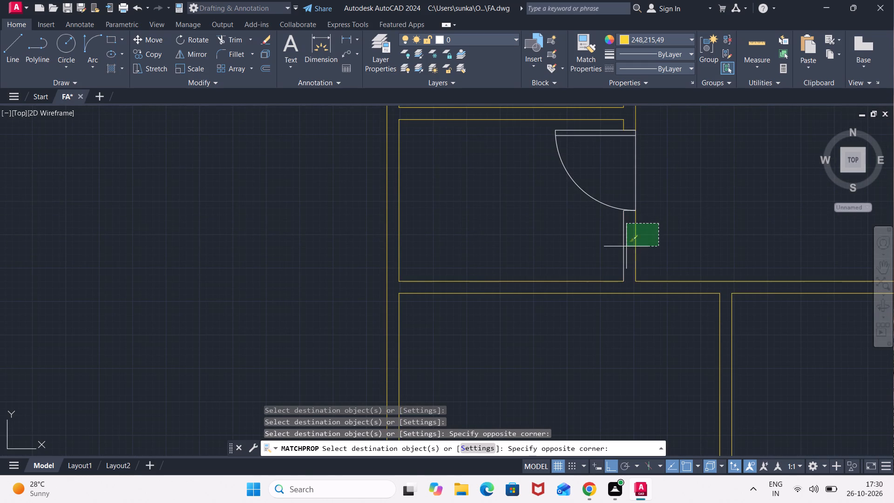
left_click(608, 262)
scroll(621, 206, "up", 3)
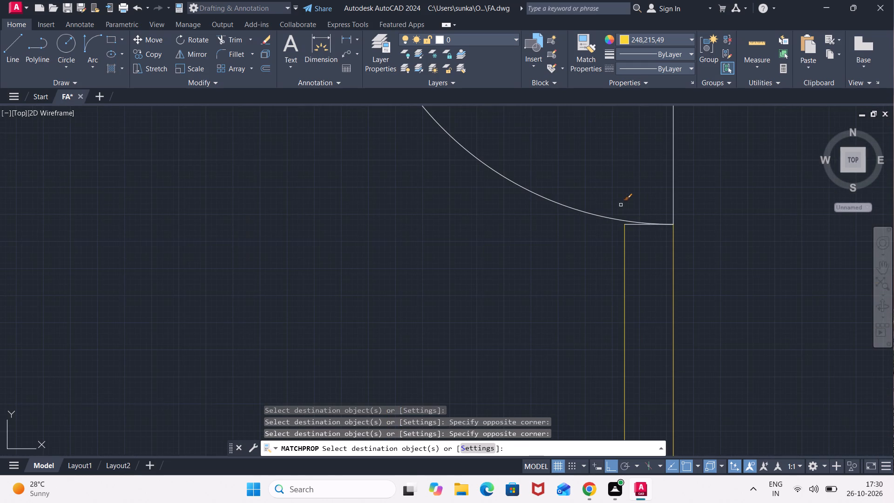
left_click(614, 207)
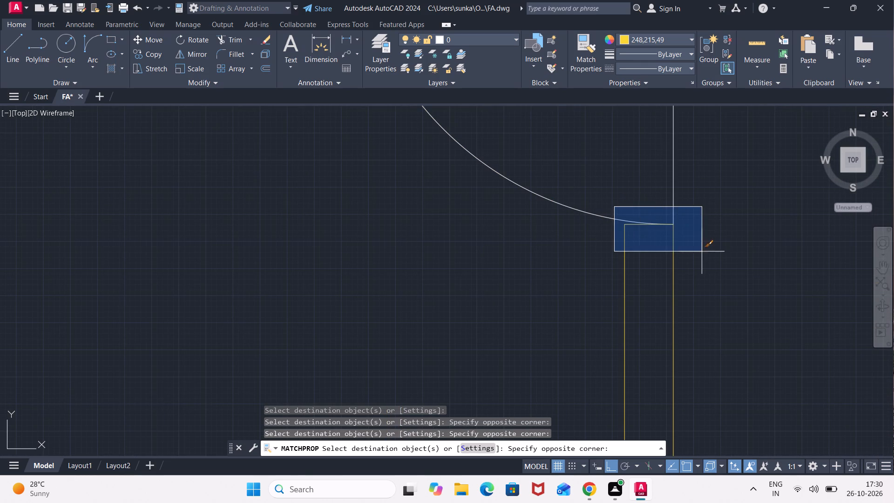
left_click(702, 251)
Match the yellow properties onto the white wall lines between the paired doors at the north end of the stair lobby.
scroll(705, 235, "down", 6)
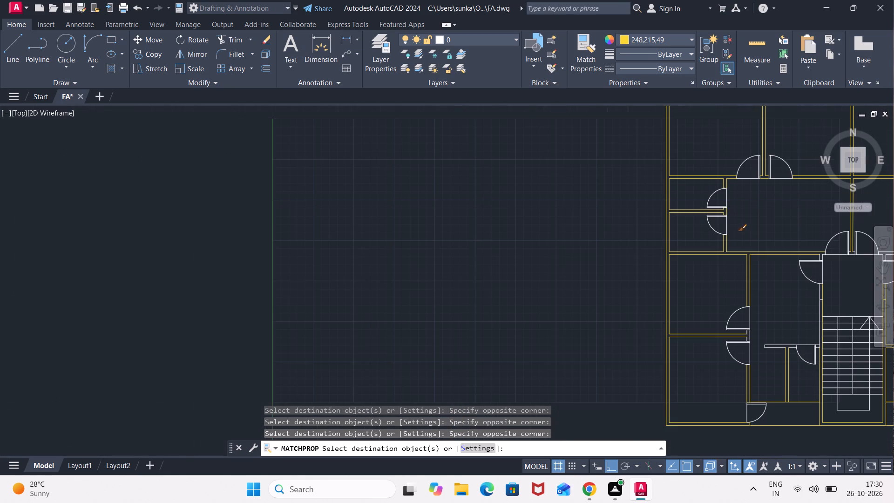
middle_click_drag(759, 239, 579, 207)
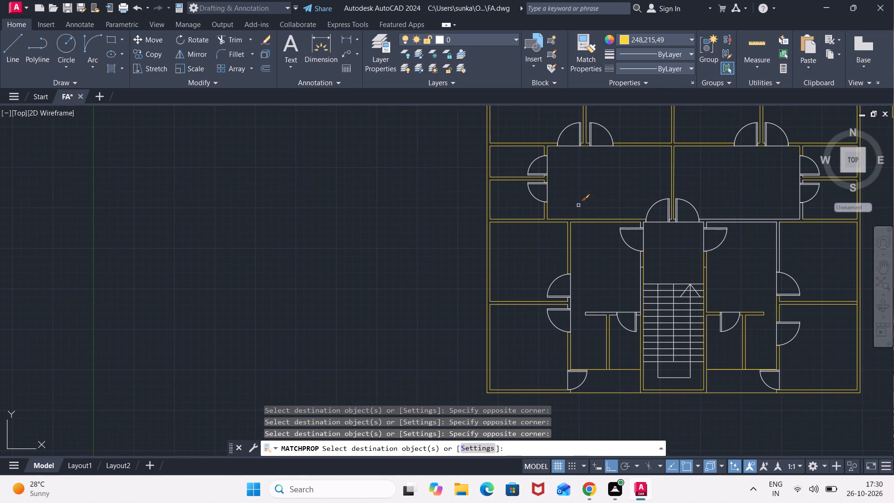
scroll(575, 133, "up", 2)
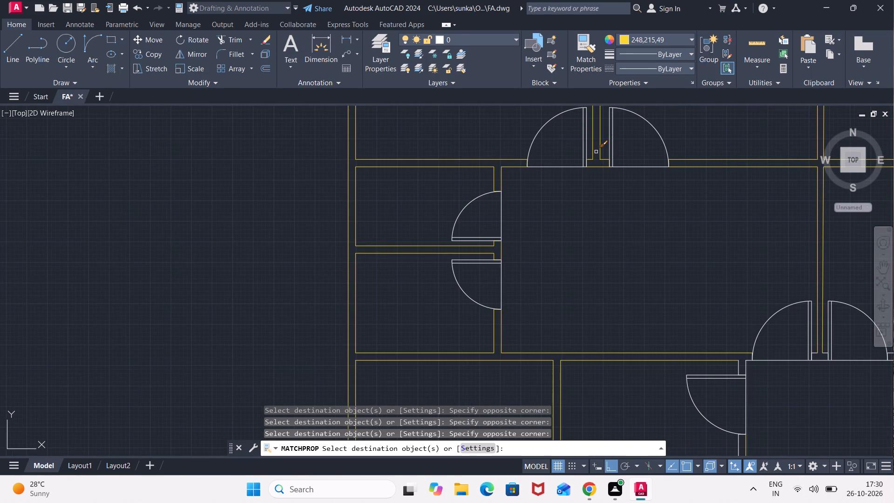
middle_click_drag(757, 259, 491, 174)
scroll(546, 251, "up", 2)
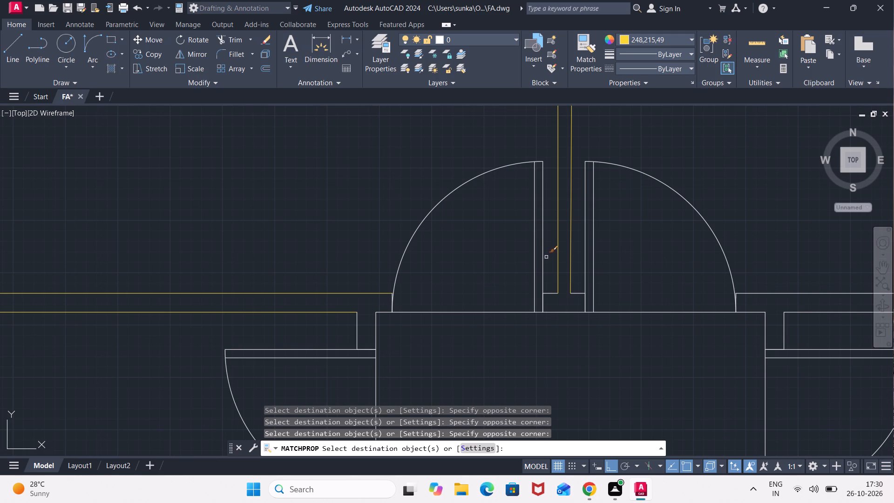
scroll(546, 273, "up", 2)
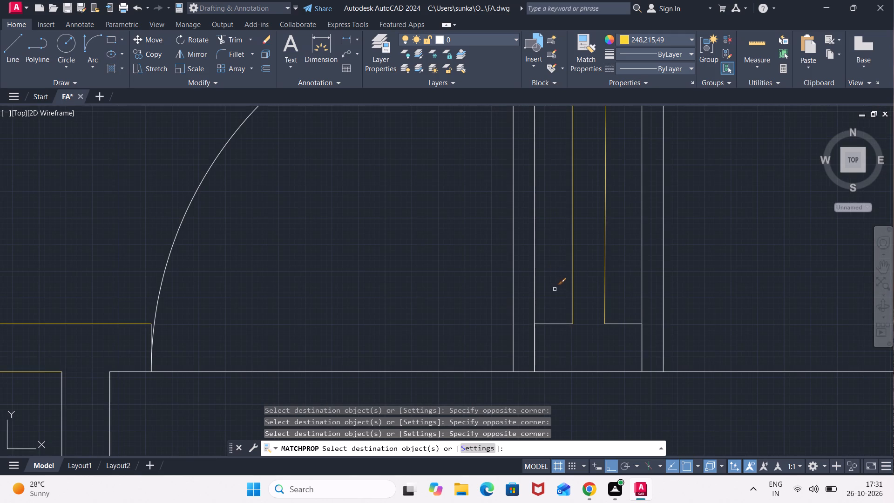
left_click(555, 289)
left_click(549, 300)
left_click(523, 312)
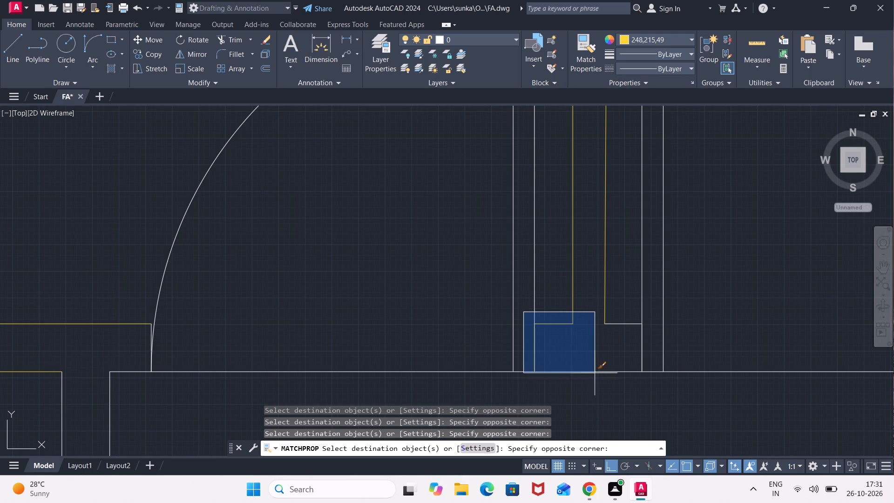
left_click(650, 381)
Match the yellow properties onto the wall-end line at the west jamb of the stair lobby's north door pair.
scroll(580, 347, "down", 1)
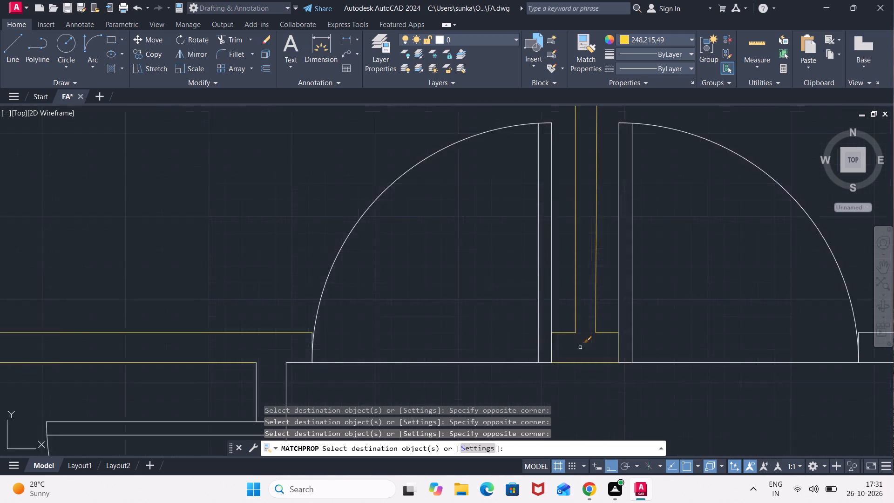
scroll(580, 347, "down", 1)
middle_click_drag(470, 332, 602, 304)
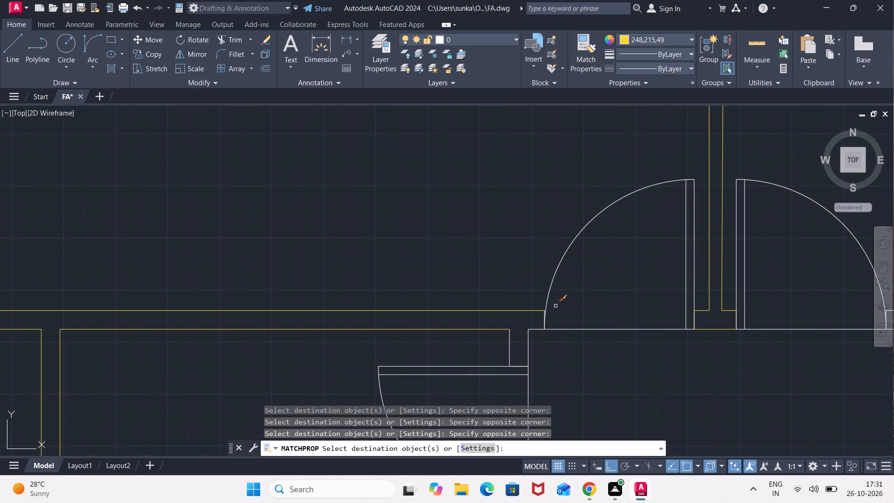
scroll(555, 306, "up", 3)
left_click(505, 338)
scroll(603, 323, "down", 2)
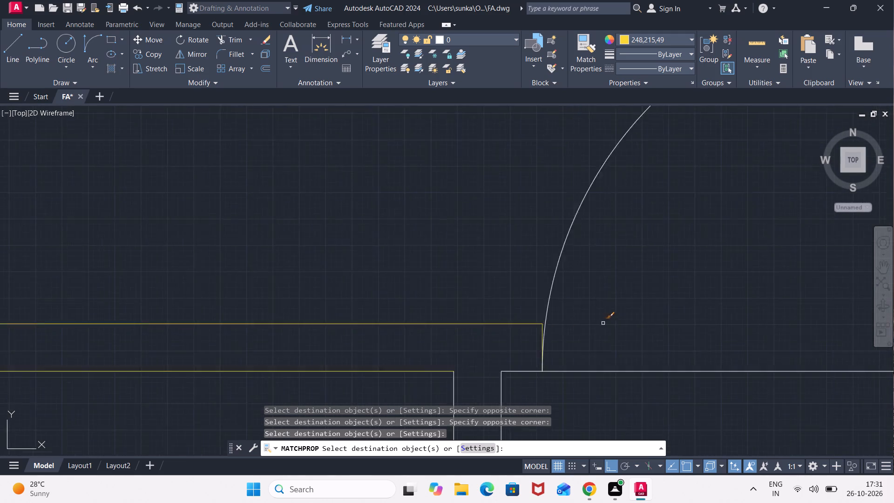
scroll(603, 323, "down", 1)
scroll(646, 316, "down", 3)
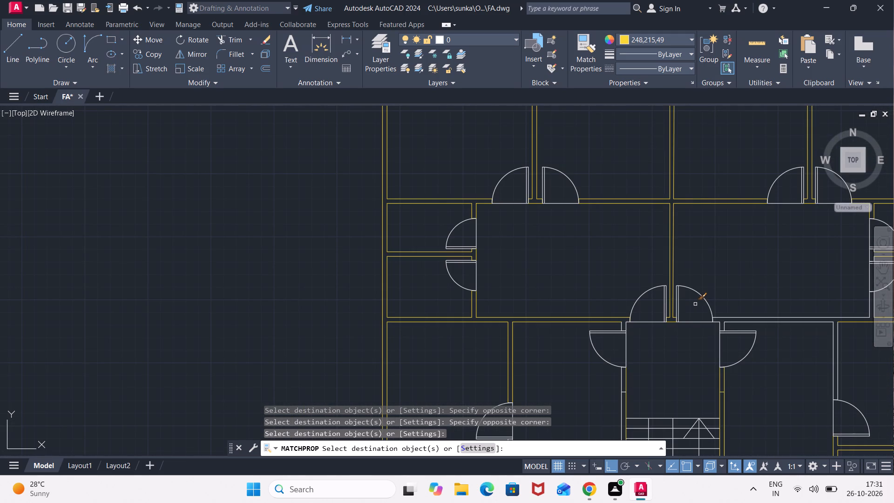
middle_click_drag(766, 311, 618, 277)
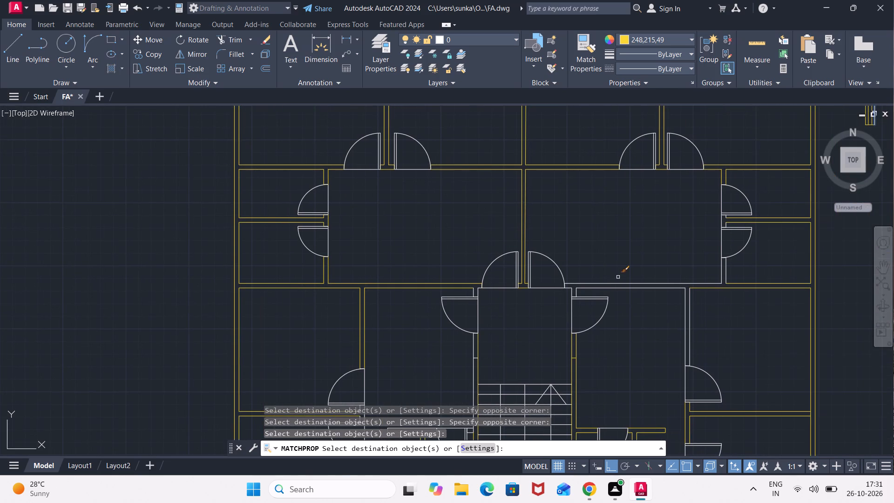
Match the yellow properties onto the white wall lines along the east hall's south side and around the room just south of it.
left_click(702, 266)
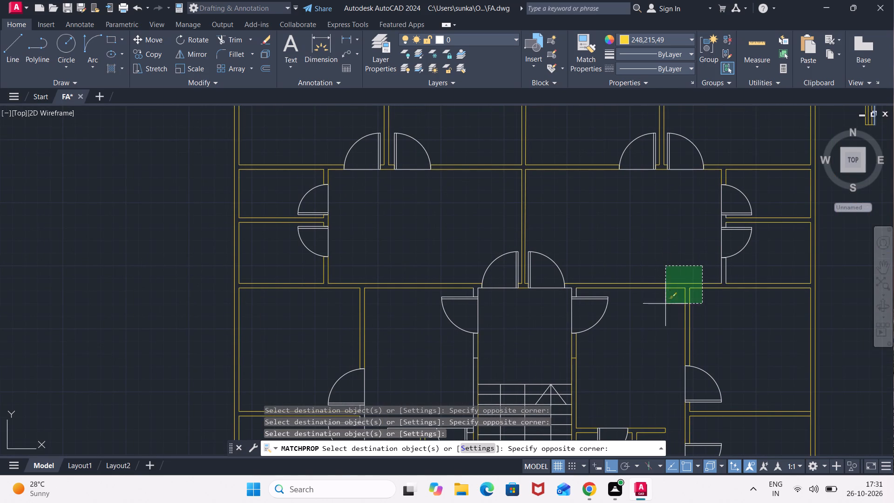
left_click(634, 312)
Match the yellow properties onto the white wall lines at the stair lobby's northeast corner, including the east jamb of the north door pair.
scroll(577, 295, "up", 3)
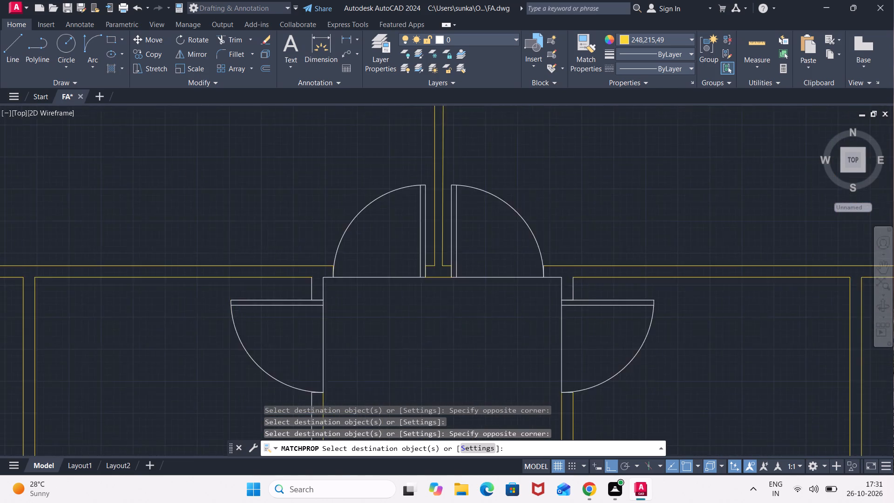
left_click(576, 284)
left_click(543, 280)
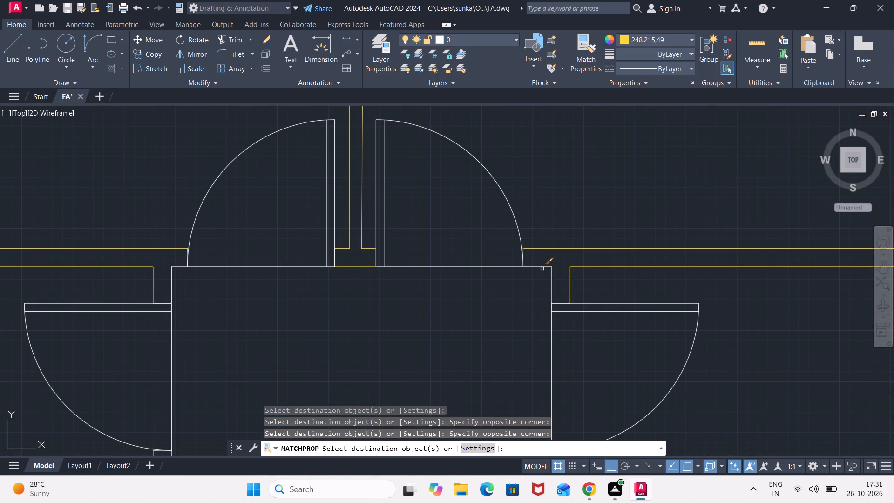
left_click(542, 267)
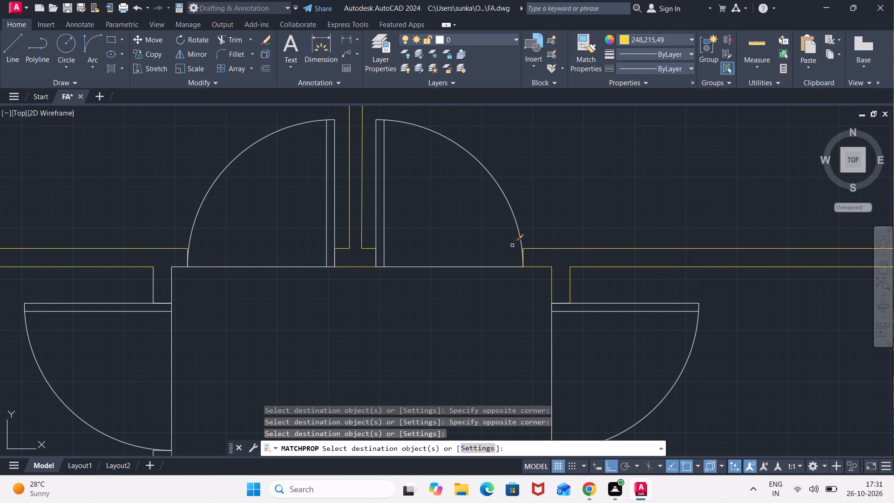
left_click(510, 245)
left_click(530, 269)
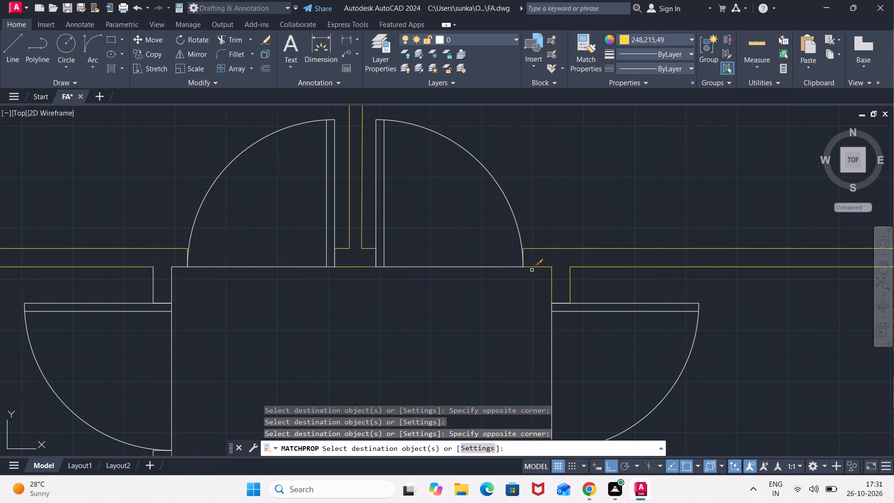
Match the yellow properties onto the wall-end lines at the north and south jambs of the stair lobby's east door.
scroll(579, 294, "down", 1)
middle_click_drag(582, 294, 573, 250)
scroll(553, 246, "up", 2)
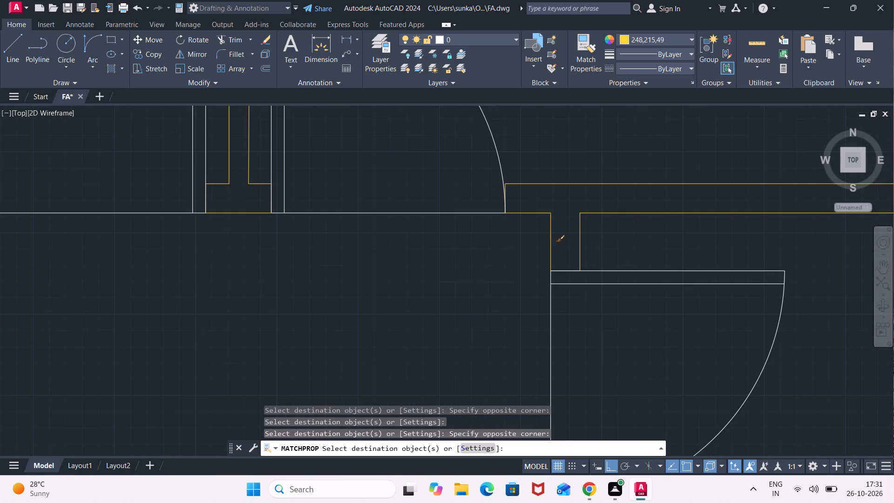
left_click(537, 249)
left_click(603, 301)
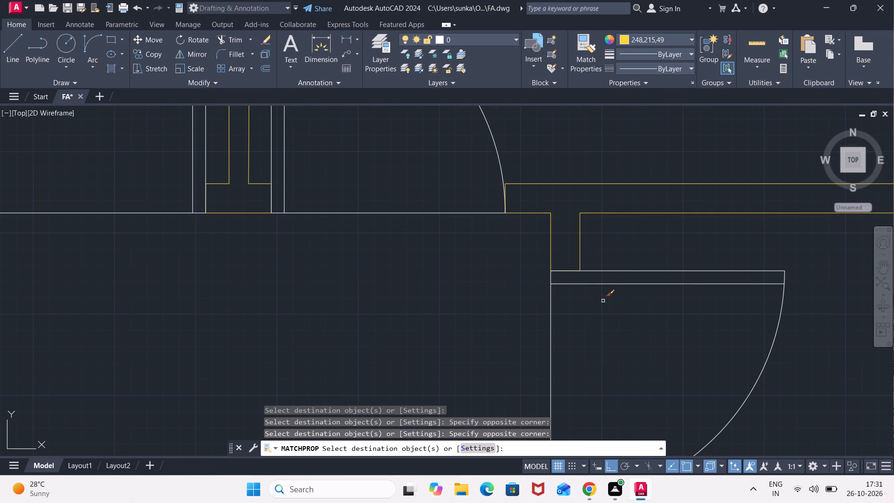
scroll(603, 301, "down", 3)
middle_click_drag(603, 301, 542, 189)
scroll(528, 252, "up", 3)
left_click(505, 180)
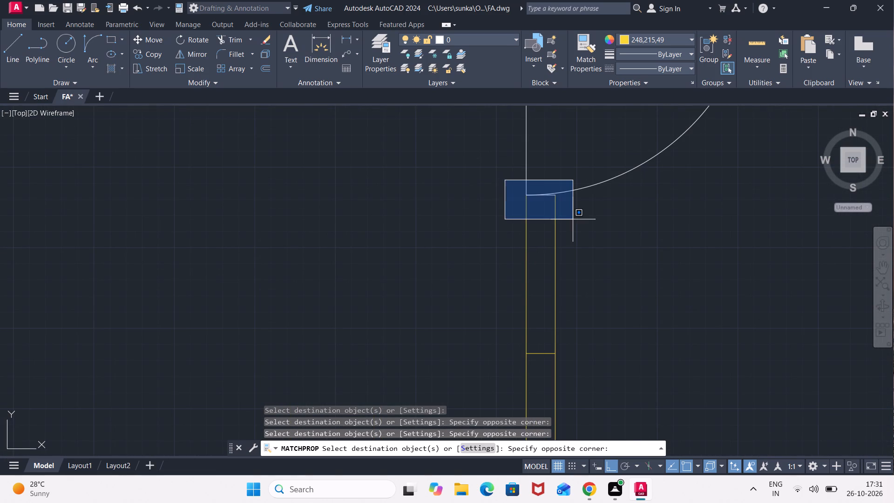
left_click(583, 221)
Match the yellow properties onto the wall-end lines at both jambs of the upper southeast room's door and the north jamb of the door below it.
scroll(630, 237, "down", 3)
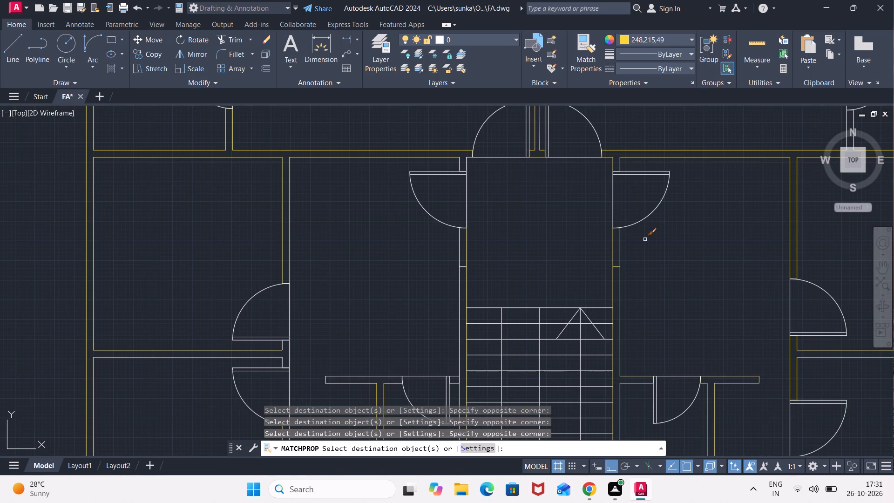
middle_click_drag(724, 234, 445, 198)
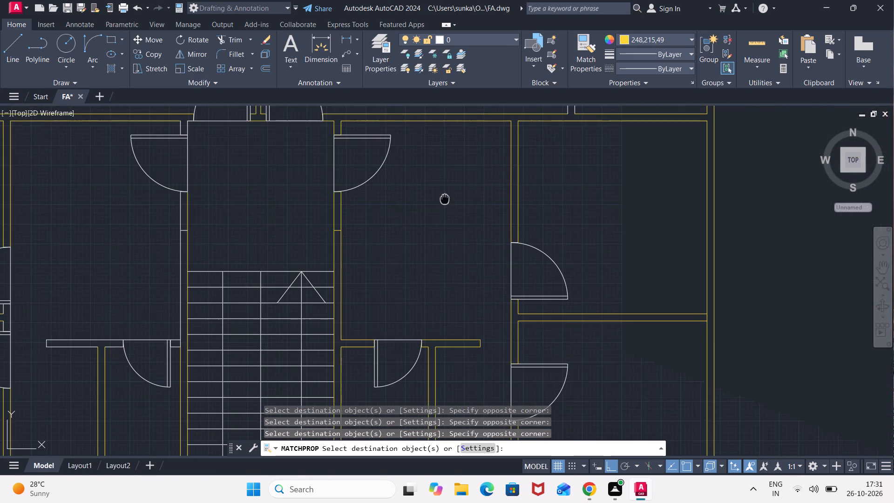
left_click(503, 236)
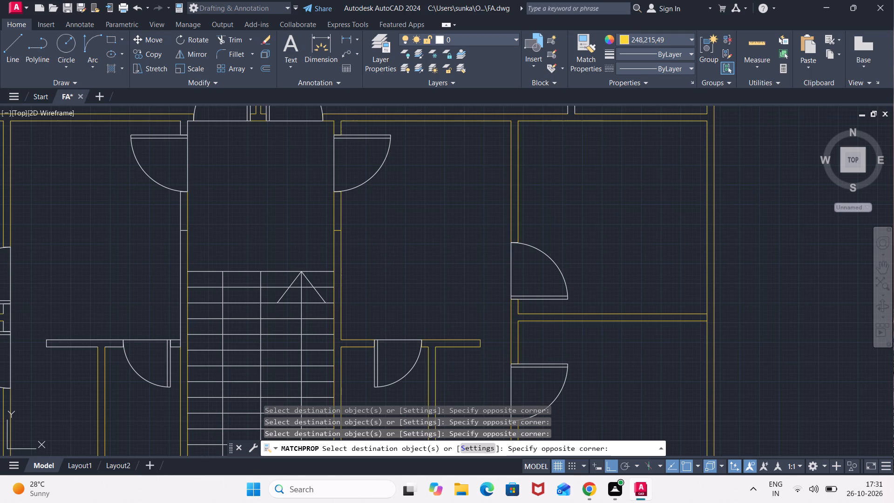
left_click(521, 252)
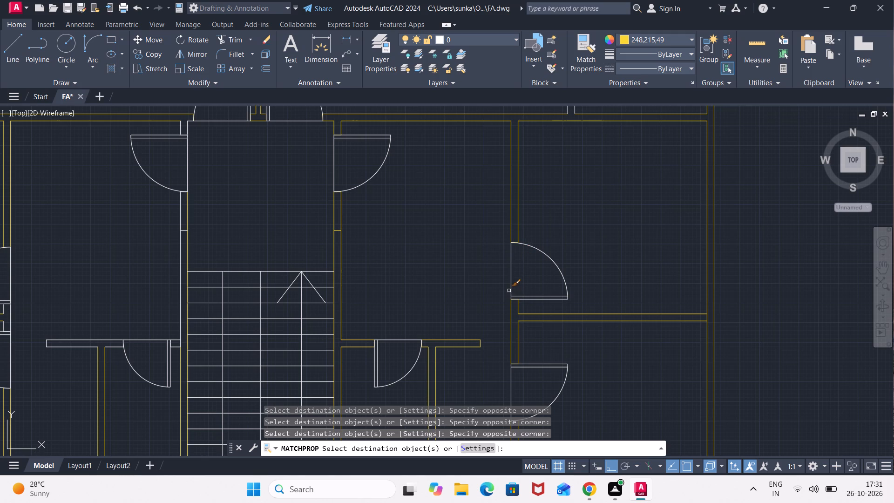
left_click(505, 288)
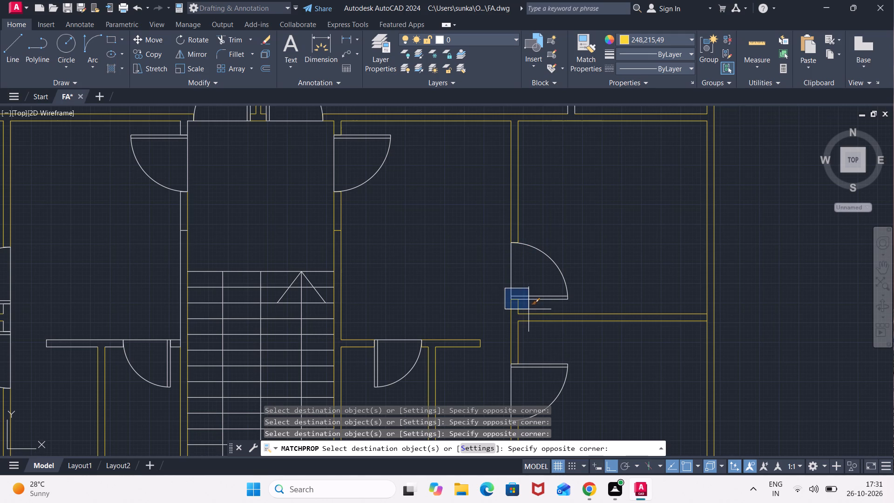
left_click(528, 309)
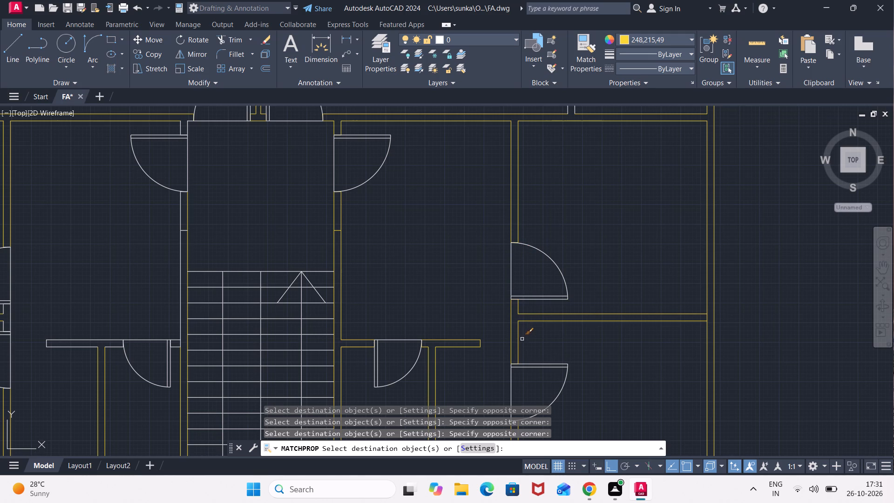
middle_click_drag(524, 317, 538, 255)
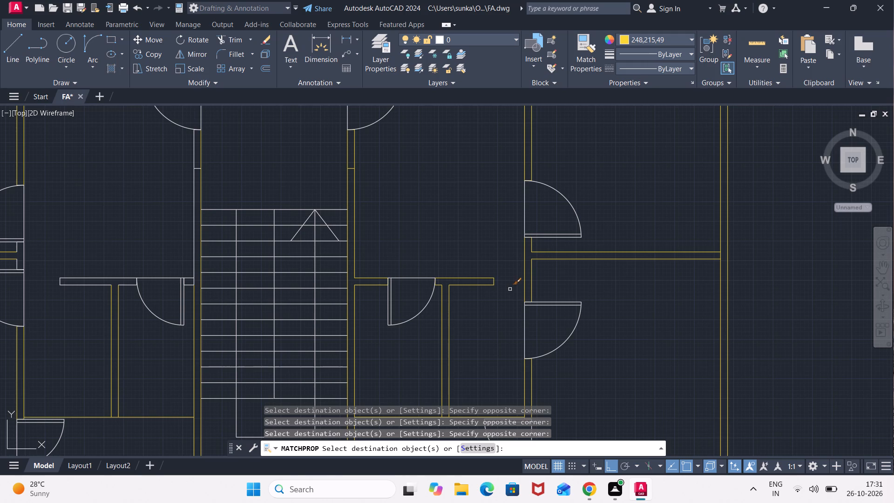
left_click(511, 292)
left_click(549, 320)
Match the yellow properties onto the wall-end lines at both jambs of the small room's door just east of the staircase.
middle_click_drag(401, 265, 574, 232)
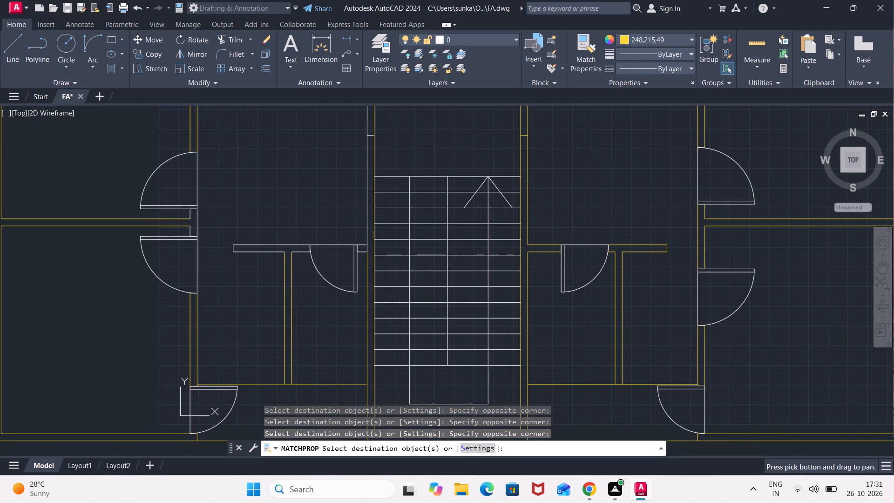
left_click(553, 235)
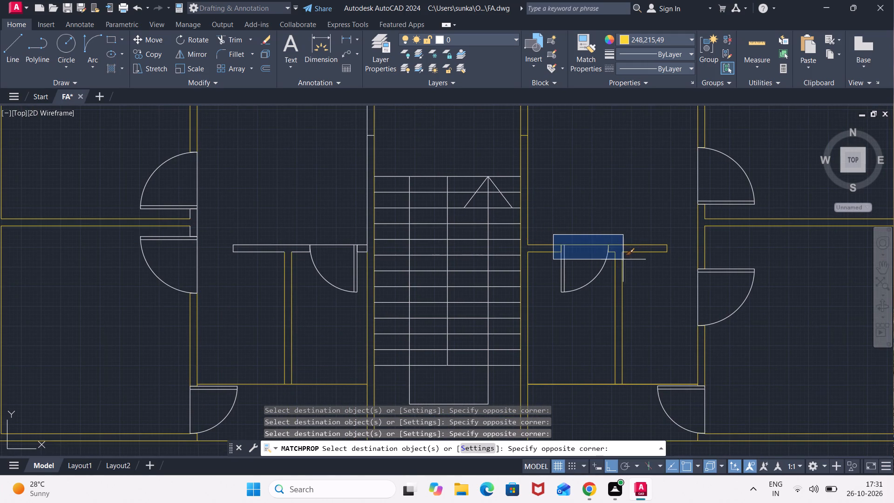
left_click(603, 228)
left_click(550, 240)
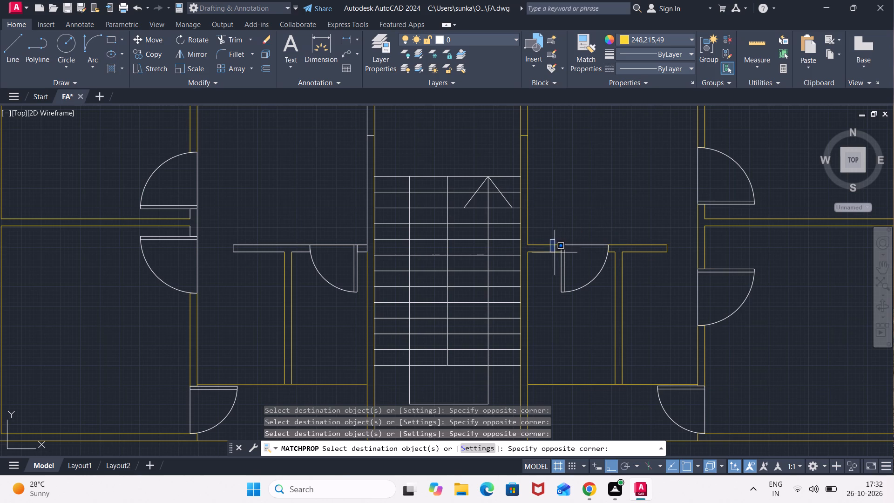
left_click(571, 256)
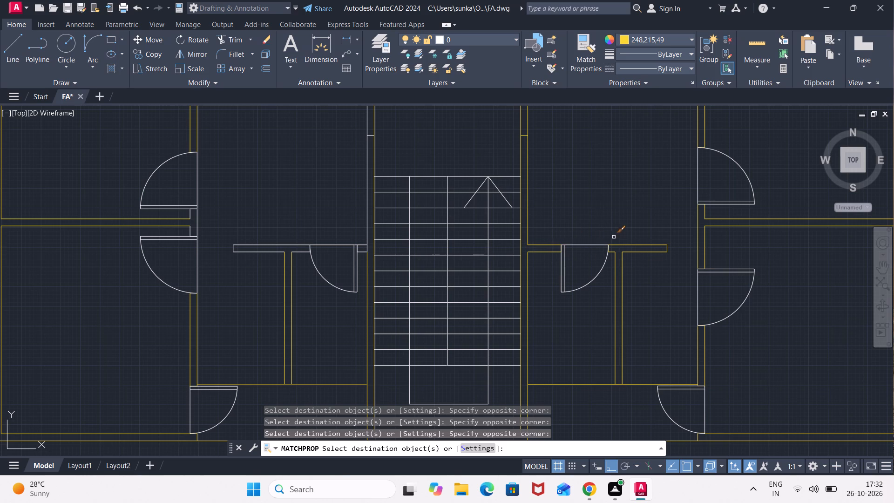
left_click(617, 235)
left_click(611, 244)
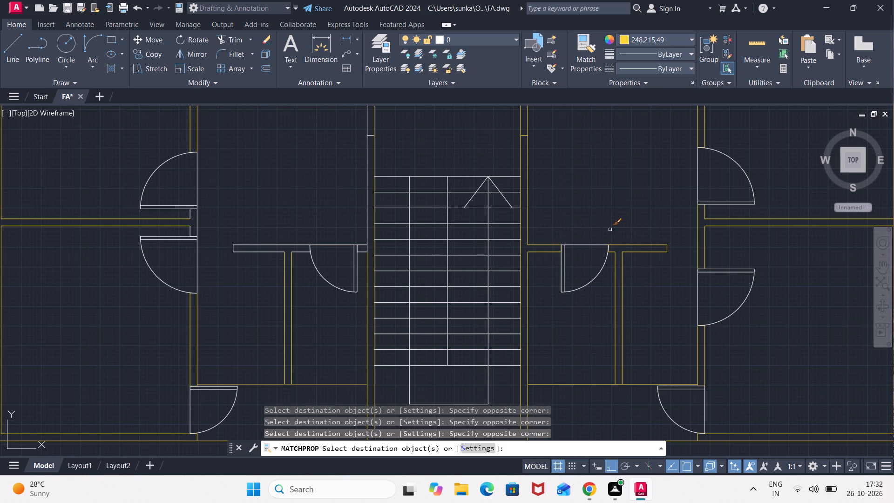
left_click(598, 238)
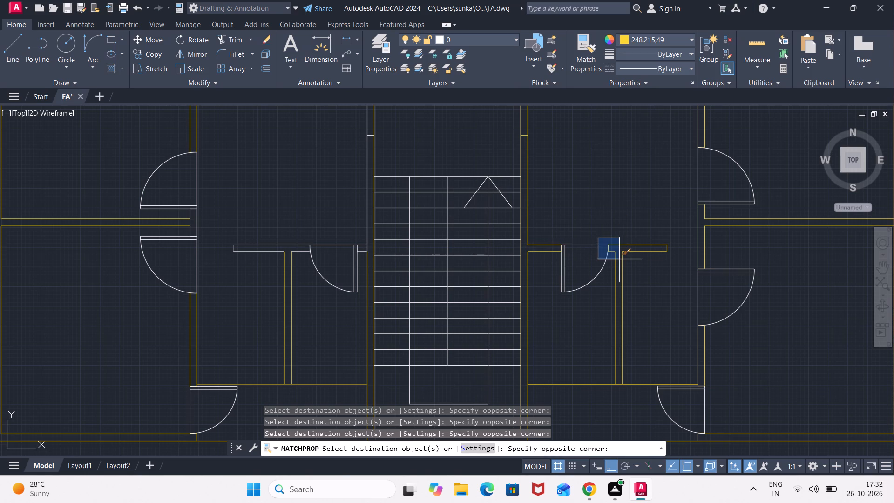
left_click(620, 256)
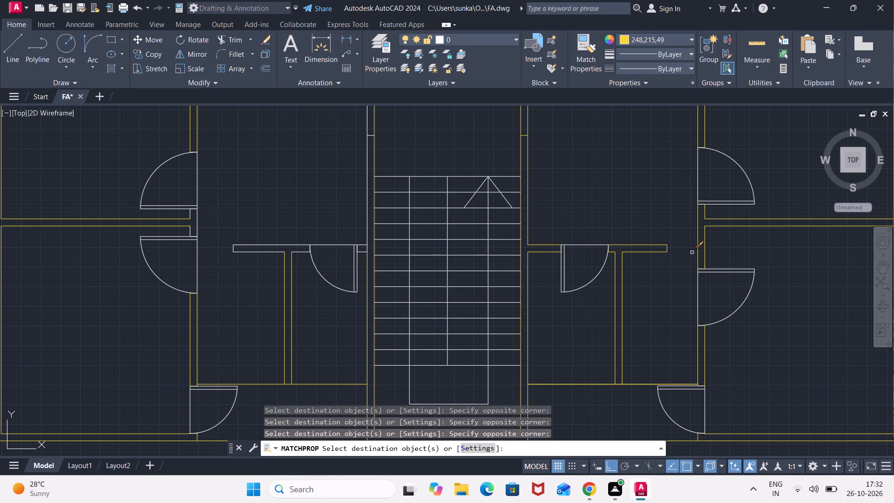
Match the yellow properties onto the wall-end lines at the north and south jambs of the lower southeast room's west-wall door.
left_click(694, 259)
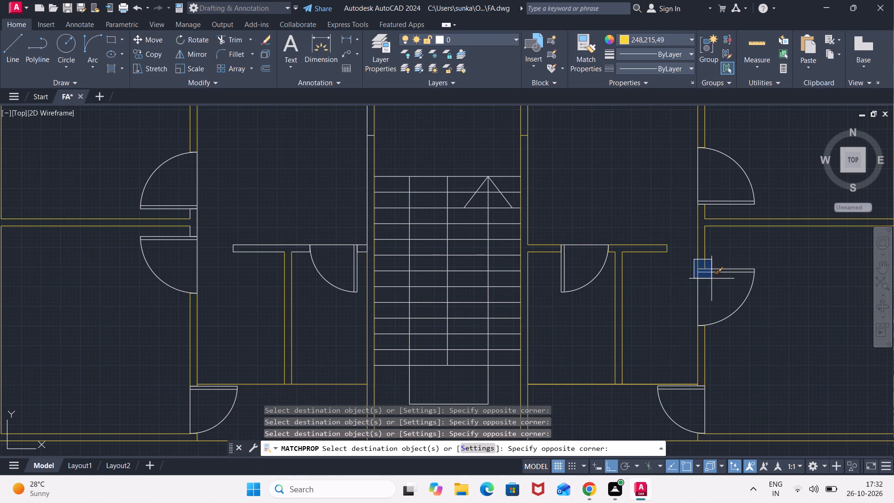
left_click(711, 279)
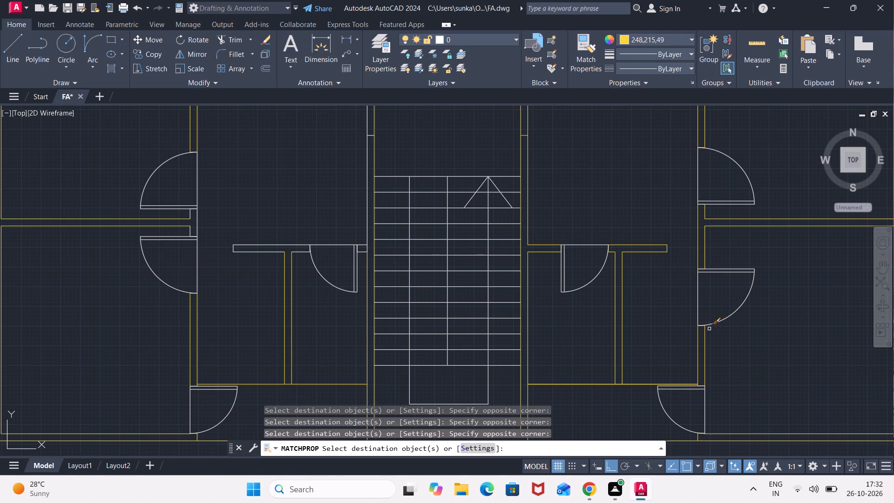
scroll(709, 329, "up", 2)
left_click(671, 313)
left_click(702, 335)
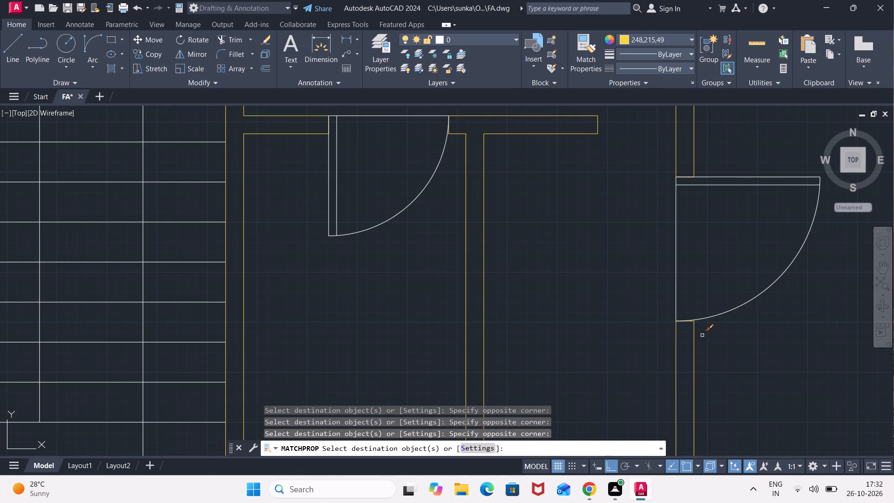
Match the yellow properties onto the wall-end line at the north jamb of the southernmost door east of the staircase.
scroll(608, 328, "down", 3)
middle_click_drag(596, 327, 607, 266)
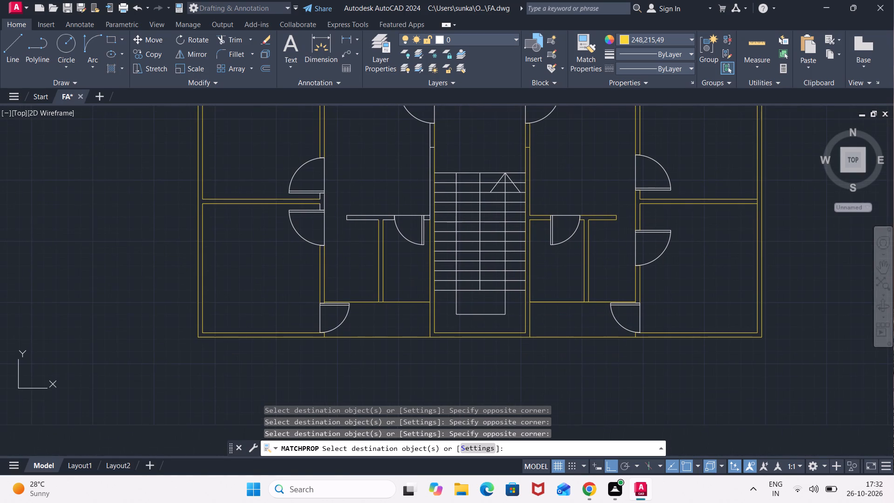
scroll(610, 294, "up", 2)
scroll(658, 313, "up", 2)
left_click(669, 302)
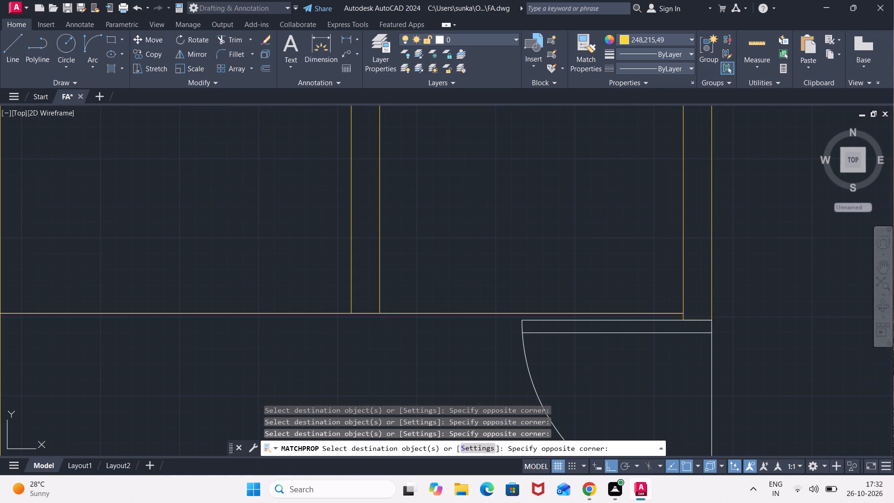
left_click(729, 336)
middle_click_drag(722, 365, 719, 334)
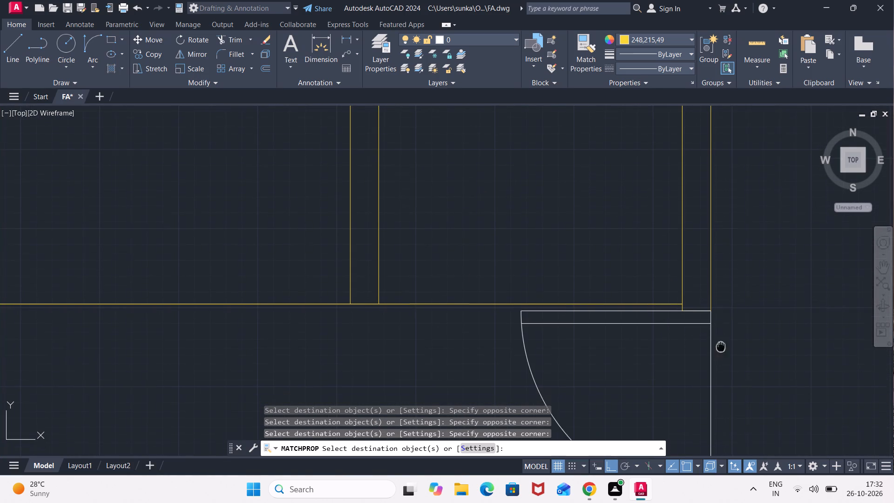
middle_click_drag(719, 334, 704, 193)
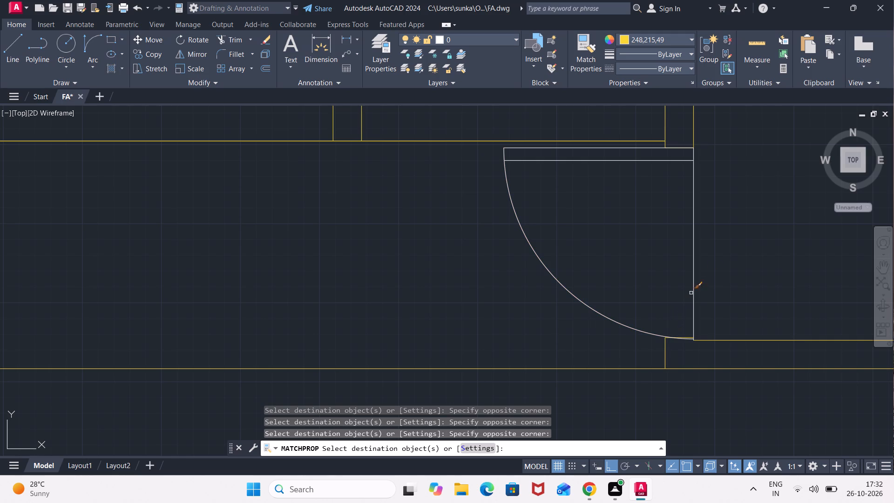
Match the yellow properties onto the wall and wall-end lines south of the lower small northeast room's west-wall door.
scroll(742, 245, "down", 2)
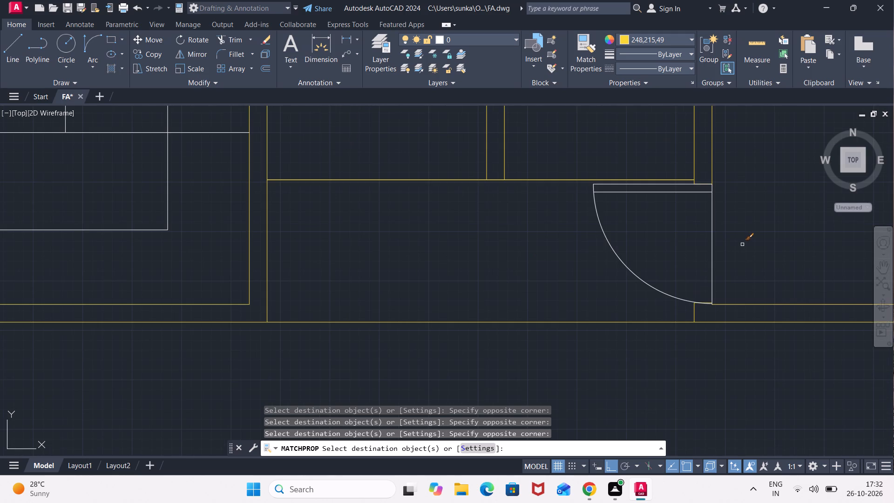
scroll(408, 228, "down", 3)
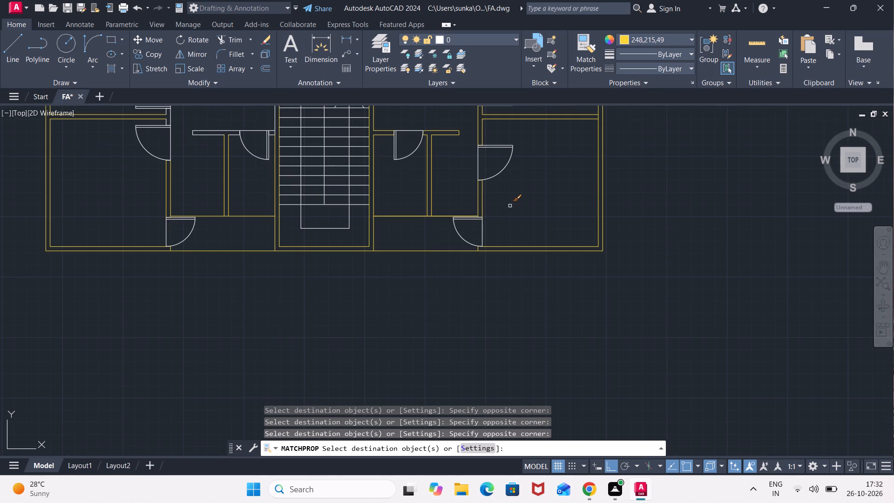
middle_click_drag(528, 200, 632, 393)
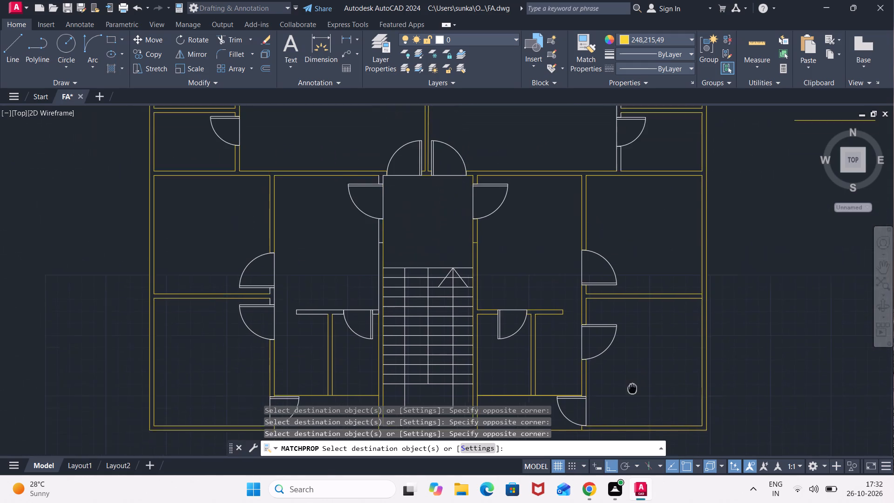
middle_click_drag(632, 393, 632, 422)
left_click(631, 202)
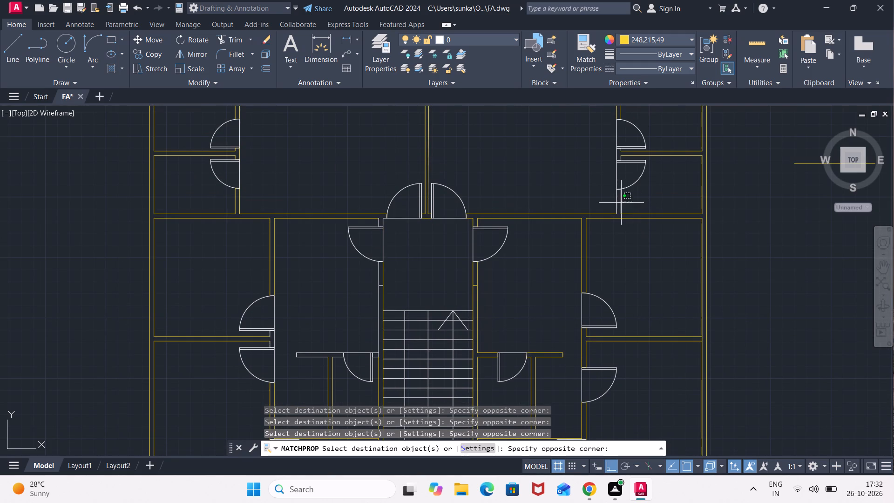
left_click(610, 204)
middle_click_drag(625, 204, 622, 249)
scroll(619, 238, "up", 2)
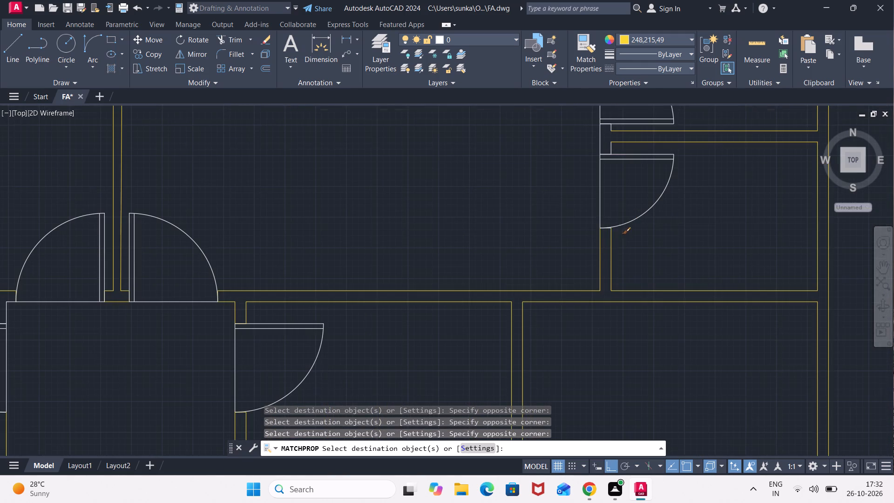
left_click(595, 219)
left_click(623, 243)
Match the yellow properties onto the short wall lines between the two small northeast rooms' doors.
middle_click_drag(619, 194, 621, 280)
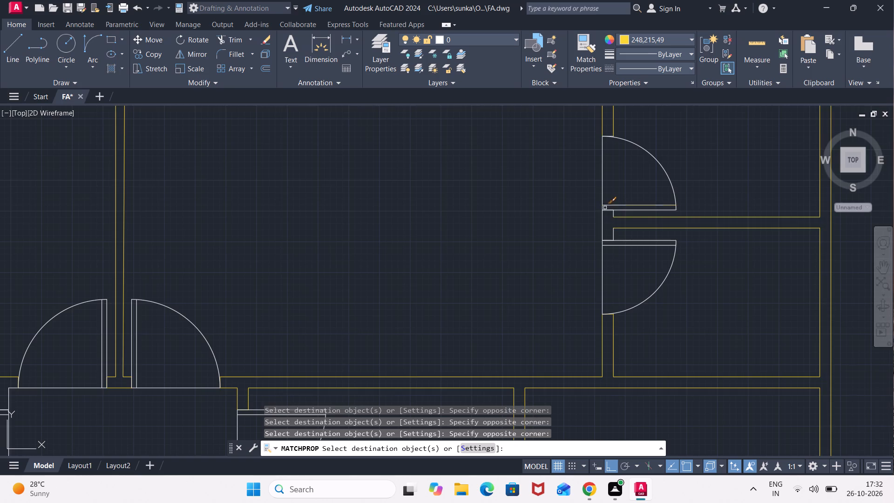
scroll(600, 209, "up", 2)
left_click(593, 186)
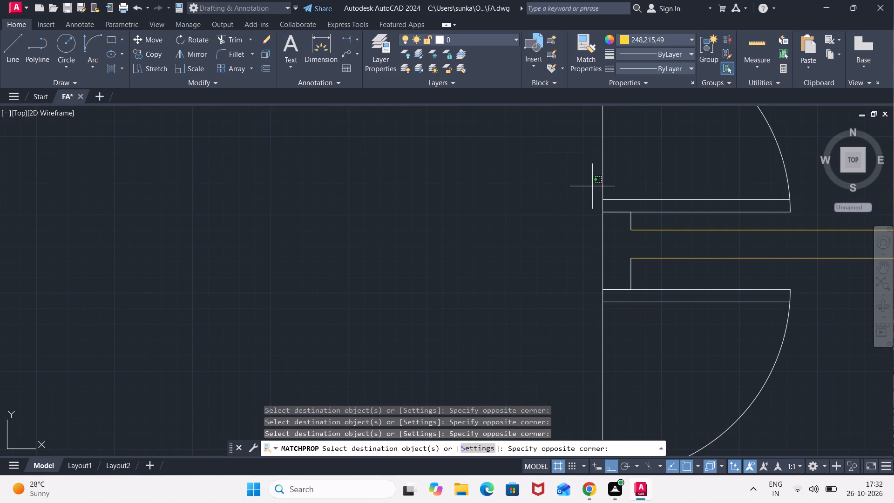
left_click(653, 311)
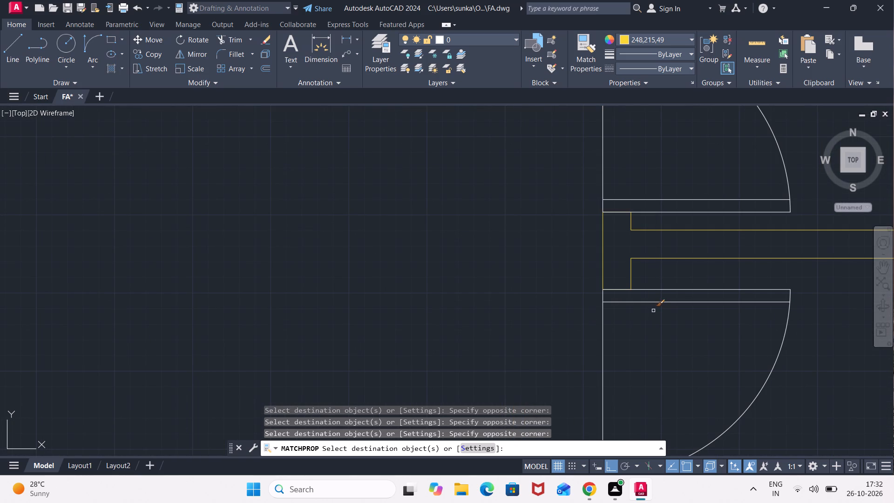
Match the yellow properties onto the wall-end lines between the paired doors of the two northeast bedrooms.
scroll(650, 247, "down", 3)
middle_click_drag(650, 245, 654, 349)
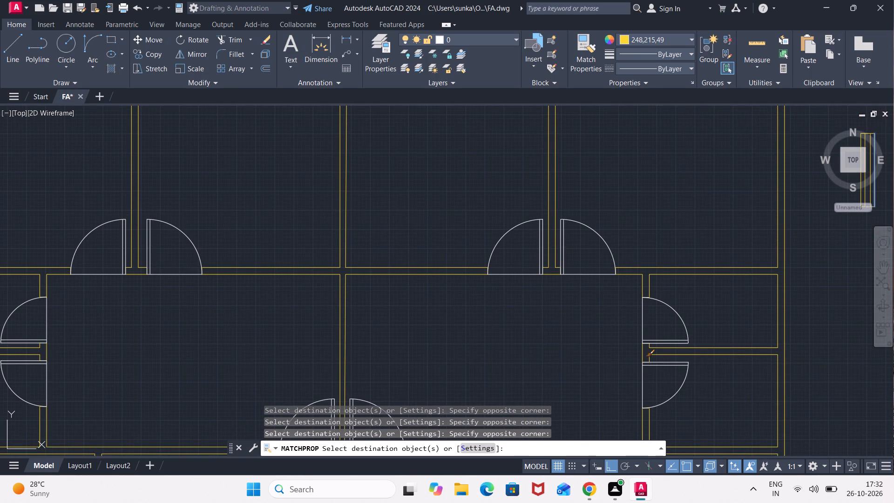
left_click(531, 259)
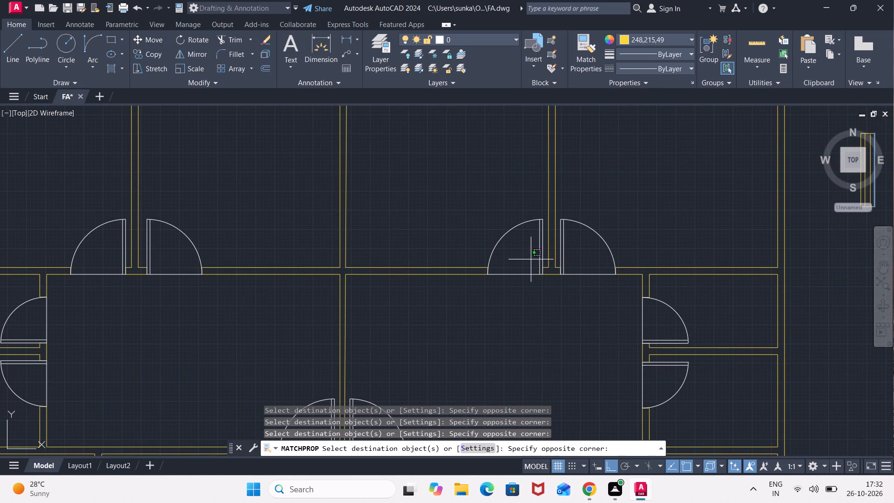
left_click(579, 287)
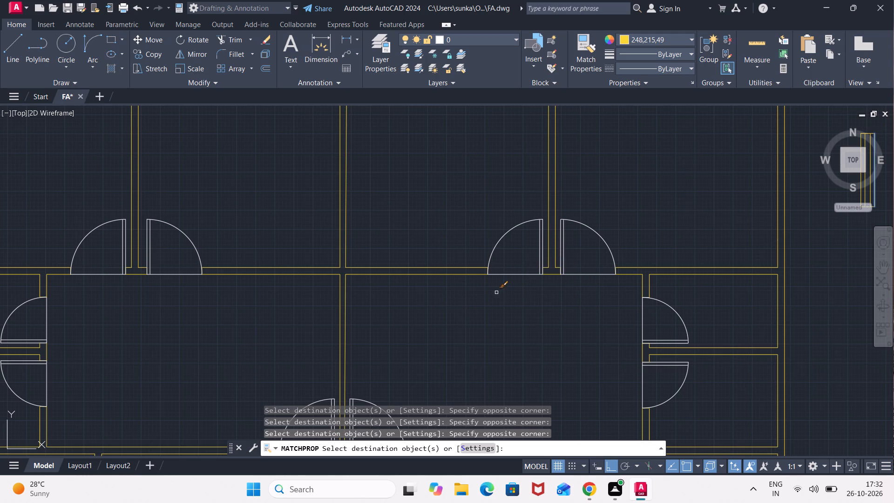
Match the yellow properties onto the short wall lines between the two small northwest rooms' doors and end the matching.
middle_click_drag(496, 292, 592, 290)
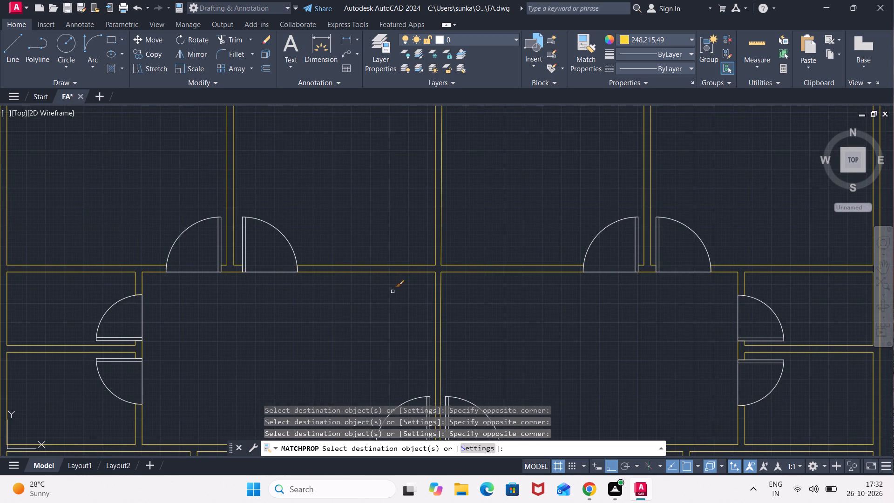
middle_click_drag(349, 299, 719, 218)
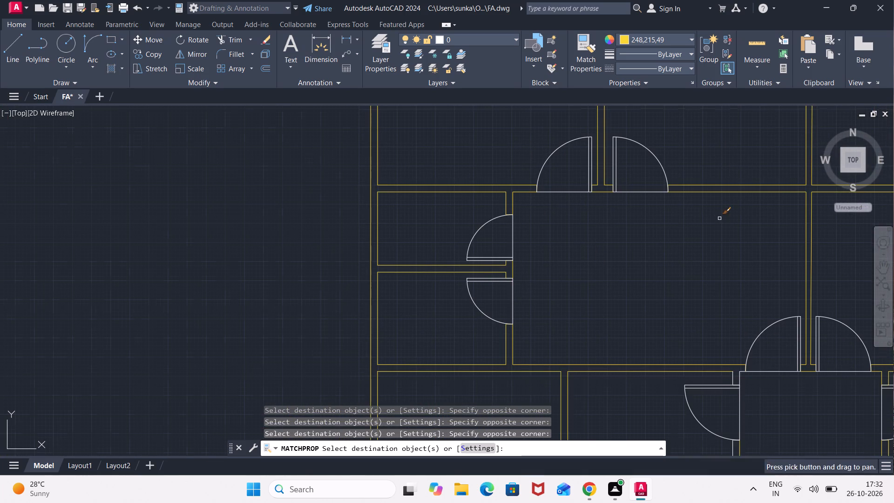
left_click(499, 244)
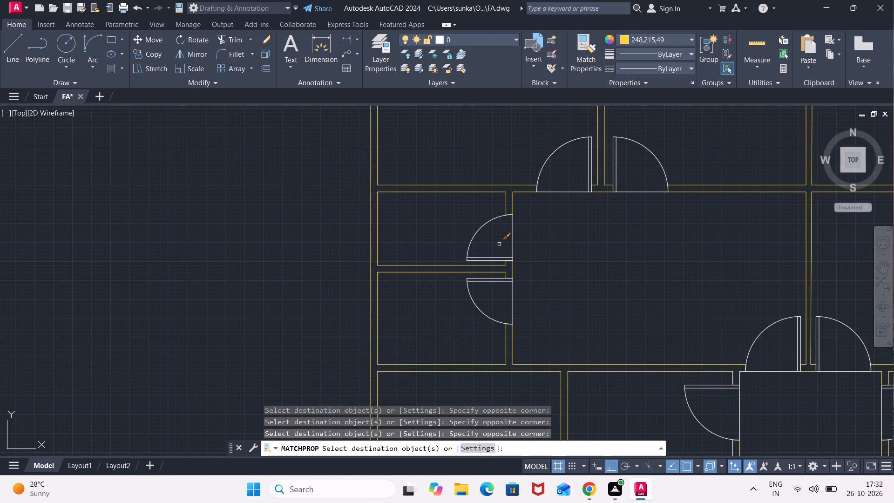
left_click(521, 285)
key("Escape")
key("Escape")
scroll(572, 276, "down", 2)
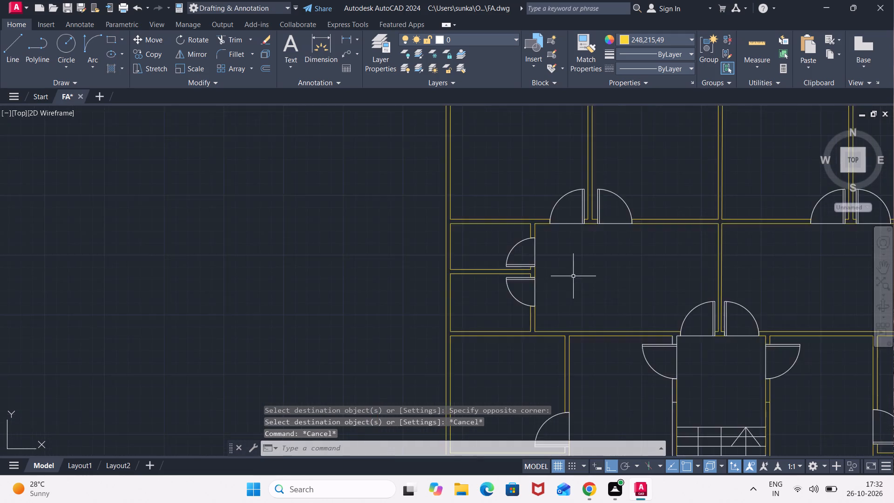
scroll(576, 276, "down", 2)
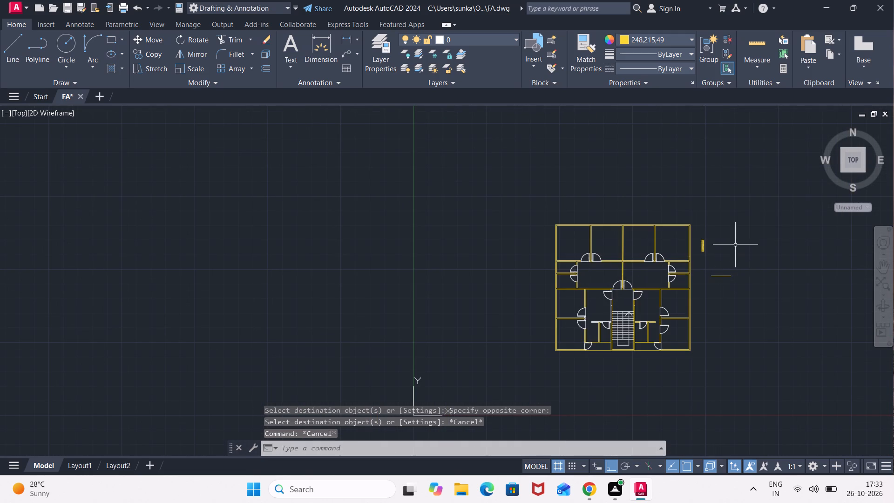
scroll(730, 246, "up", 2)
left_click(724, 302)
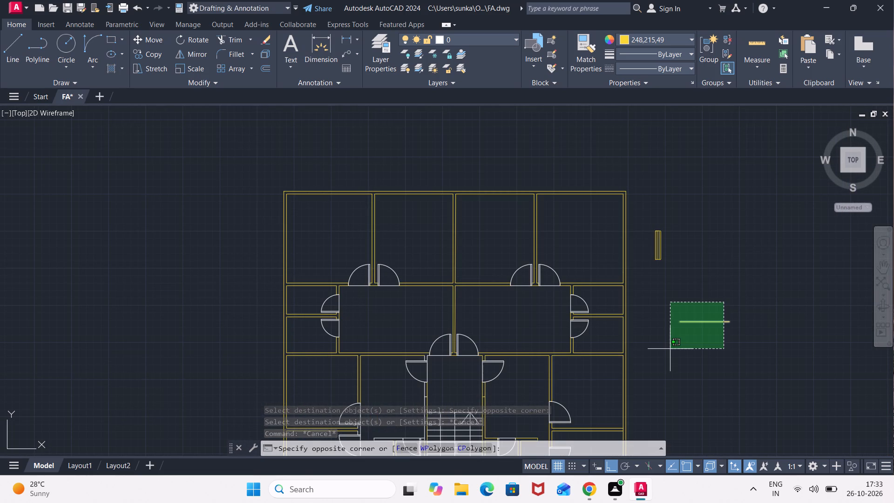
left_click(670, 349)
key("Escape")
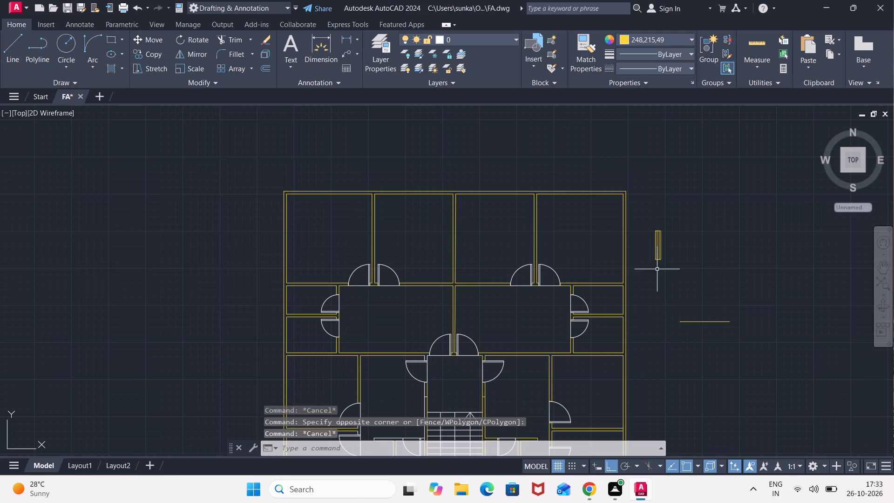
Erase the window symbol, including its leftover end line, and the loose horizontal line east of the floor plan.
left_click(678, 236)
left_click(646, 270)
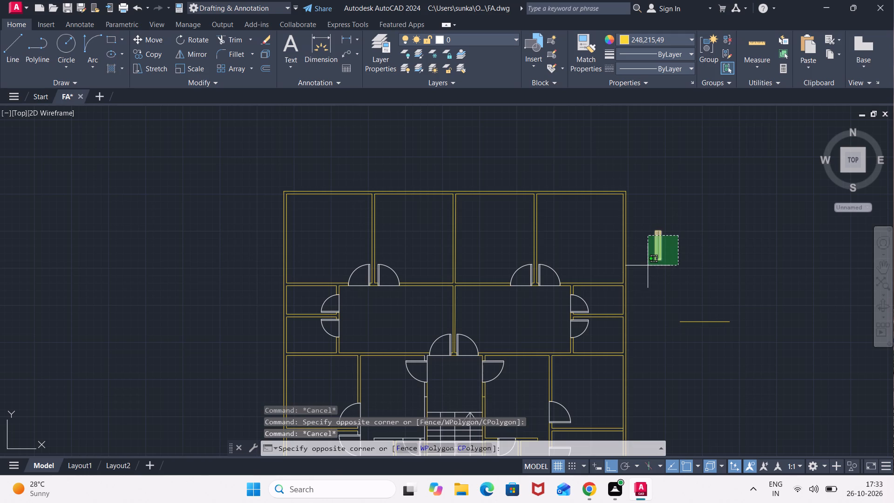
key("Delete")
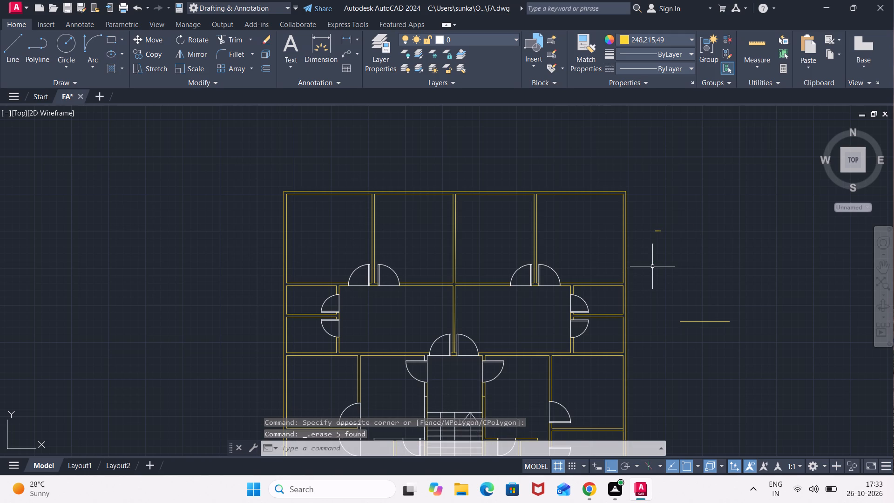
left_click(698, 306)
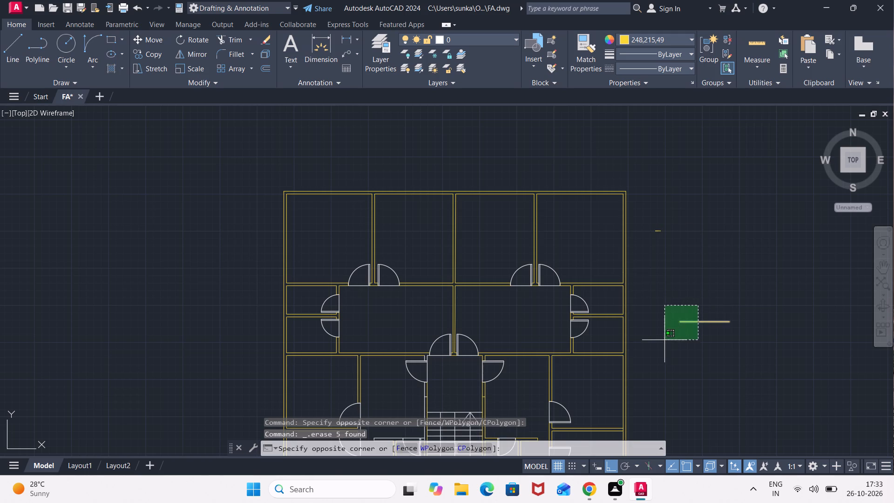
left_click(664, 340)
key("Delete")
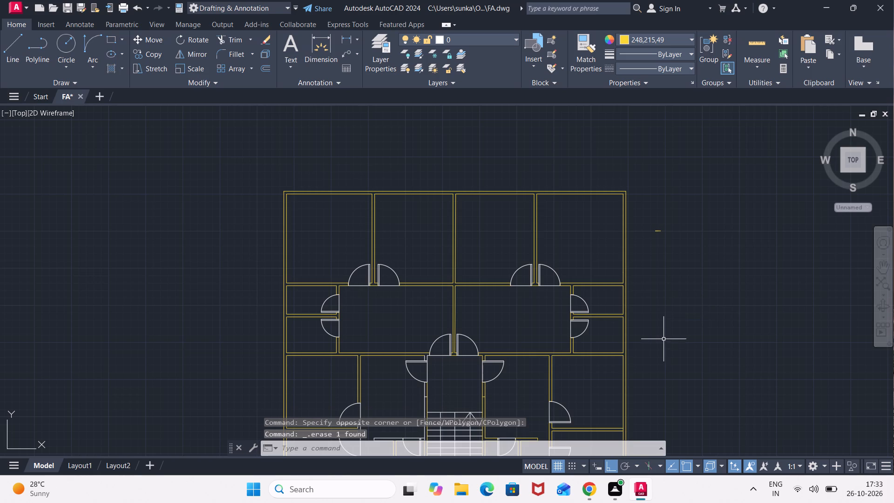
left_click(669, 210)
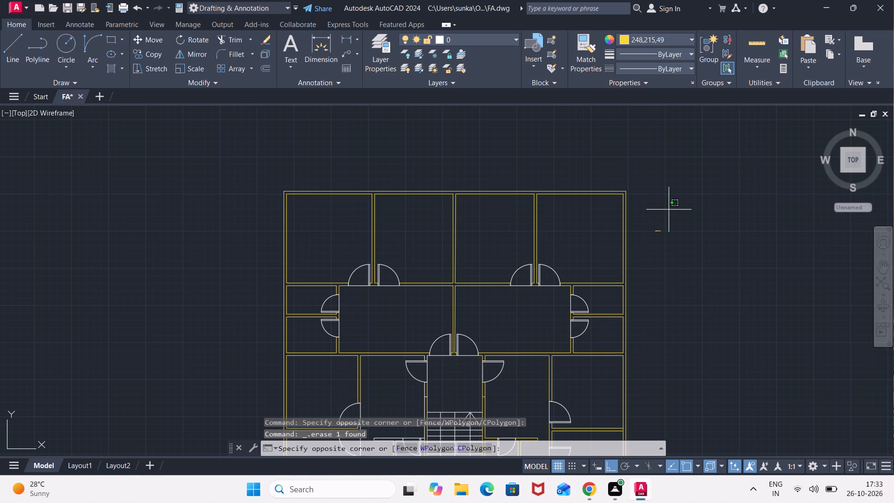
left_click(645, 236)
key("Delete")
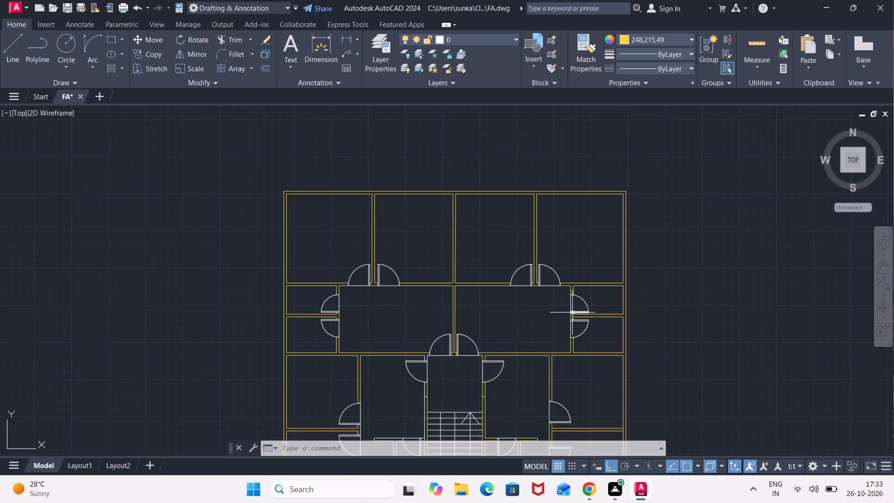
Draw a vertical line in orange 242,103,34 in the empty space east of the floor plan.
left_click(621, 35)
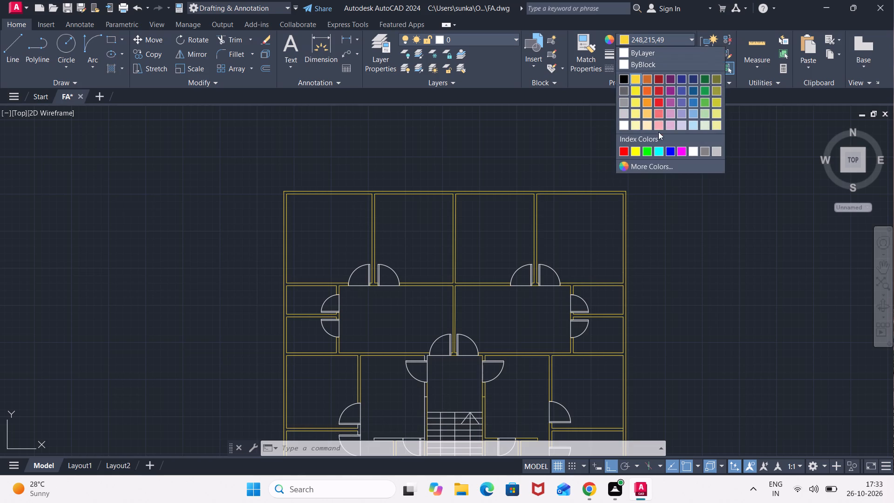
left_click(649, 88)
key("l")
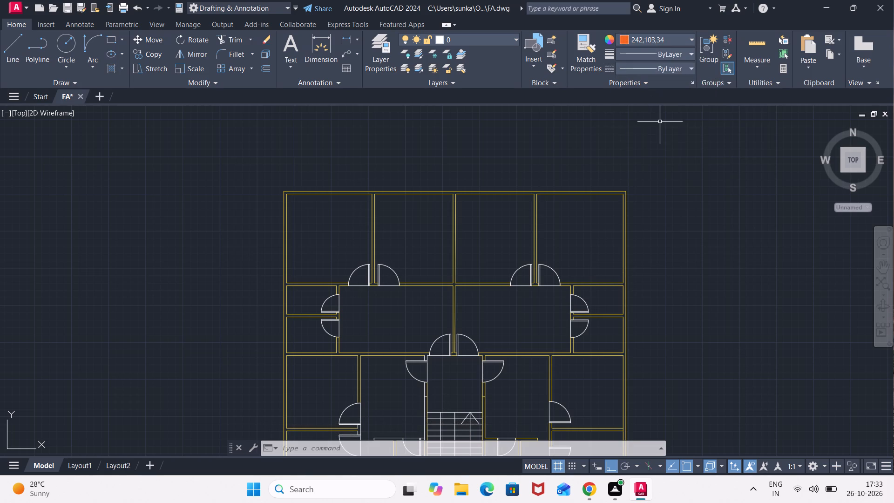
key("Return")
left_click(698, 329)
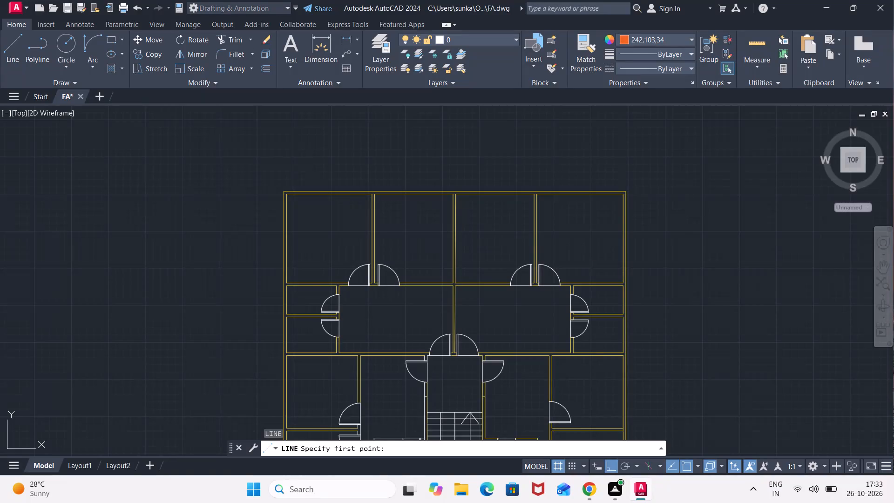
left_click(701, 262)
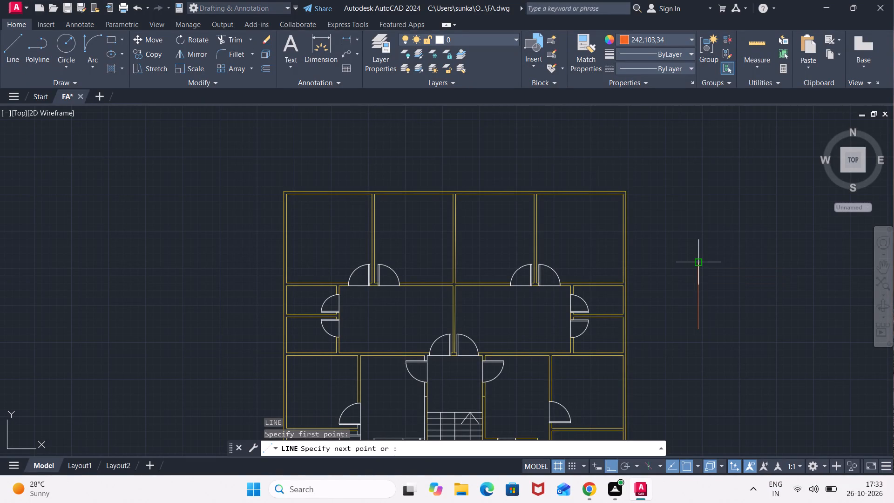
key("Escape")
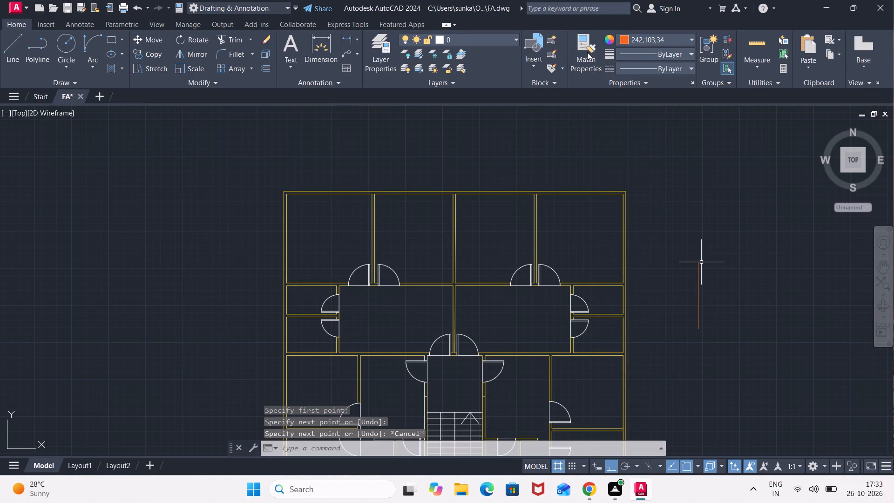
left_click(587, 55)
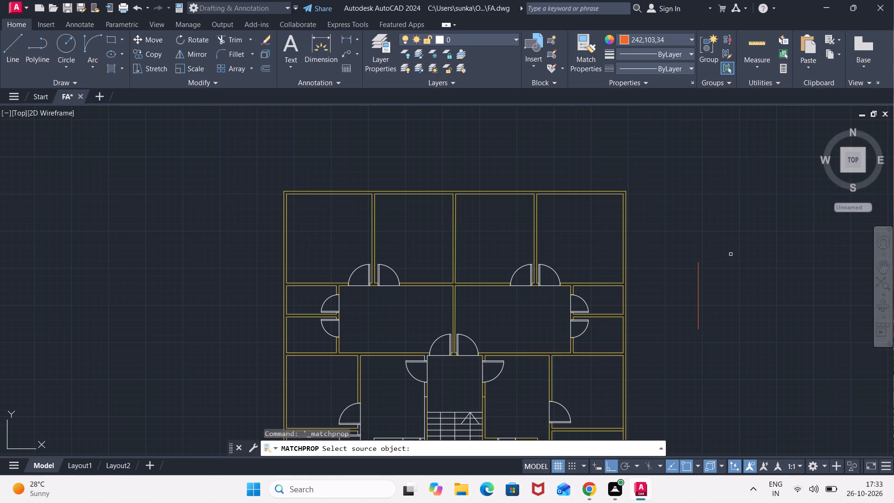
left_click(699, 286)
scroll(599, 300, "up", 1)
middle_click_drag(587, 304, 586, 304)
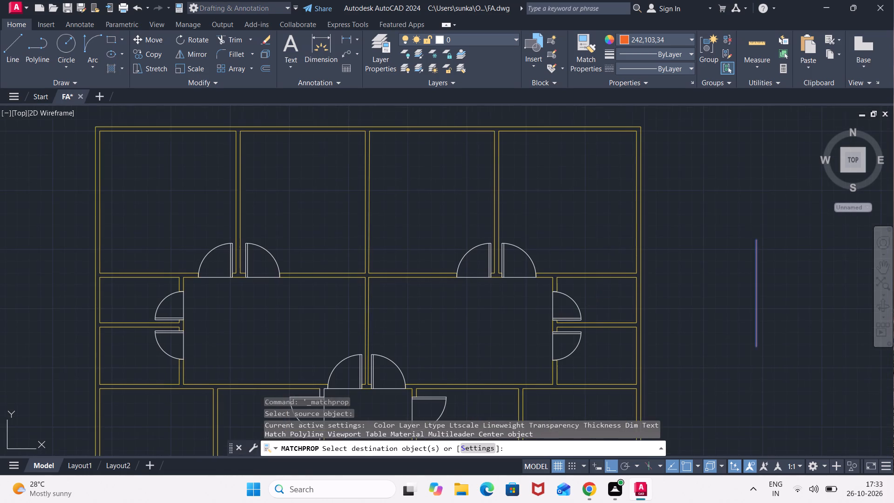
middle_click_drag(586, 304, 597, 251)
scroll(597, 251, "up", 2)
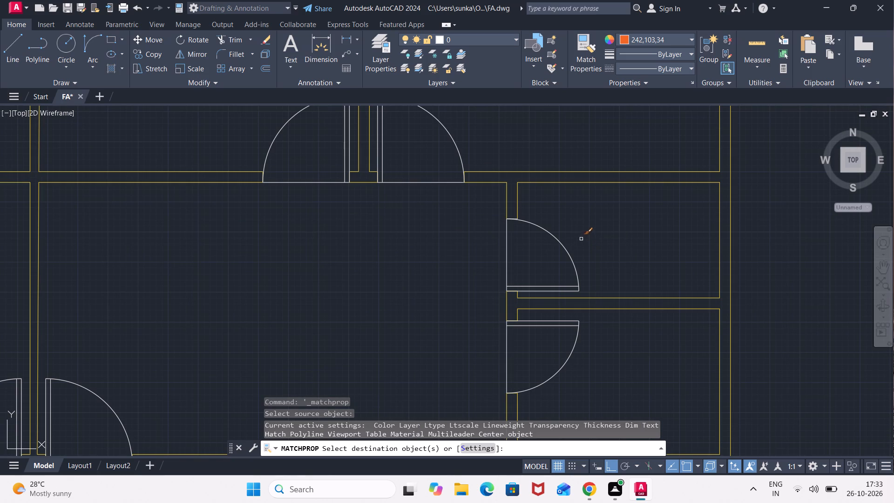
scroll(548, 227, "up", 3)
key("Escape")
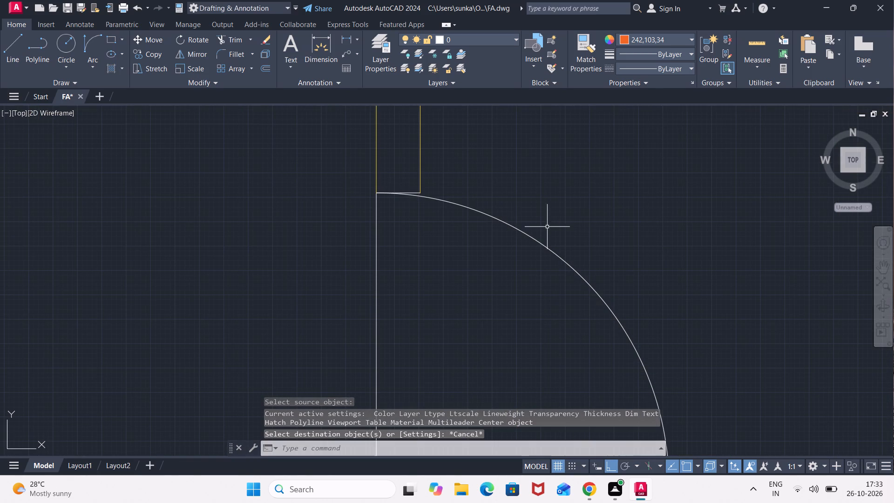
Match the yellow wall properties onto the short wall-end line above the upper small east room's door.
left_click(586, 48)
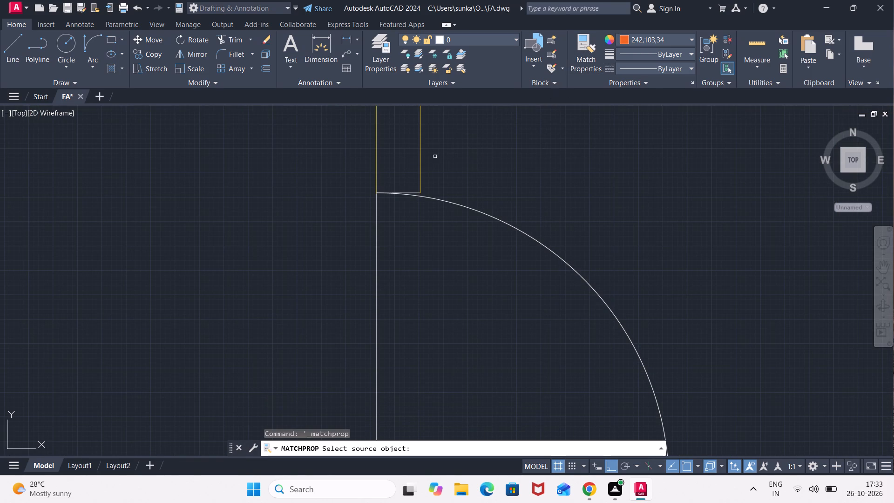
scroll(421, 177, "up", 2)
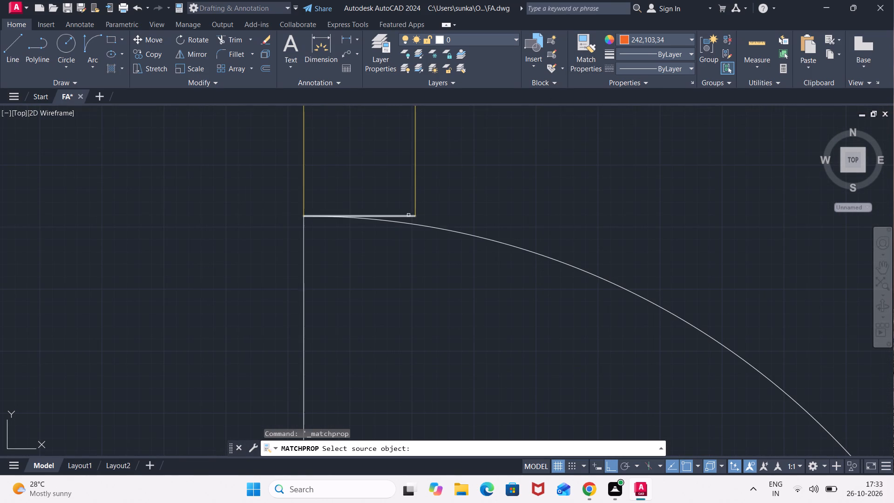
left_click(416, 167)
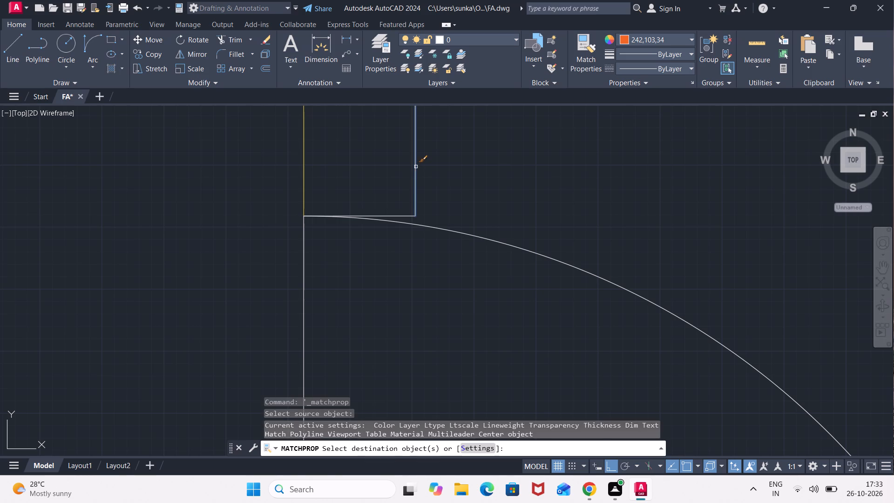
left_click(401, 214)
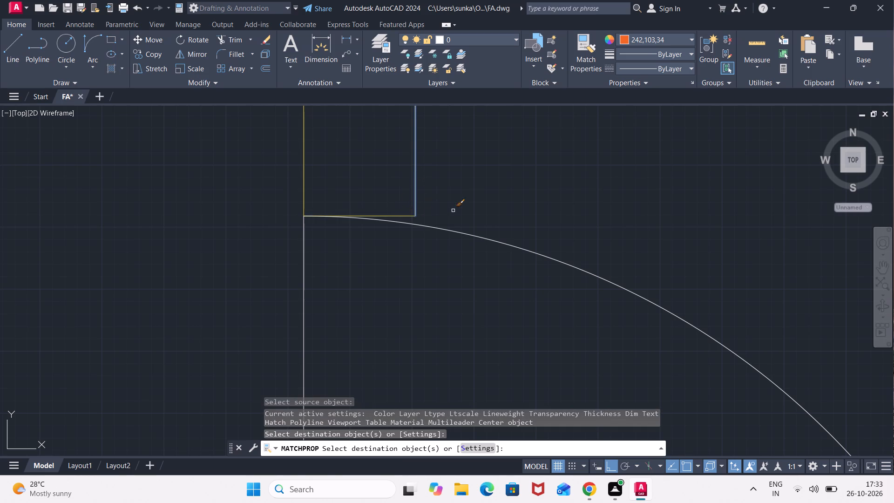
key("Escape")
Match the orange line's properties onto the doors of the two small east rooms, including their arcs, leaves and threshold lines.
scroll(496, 194, "down", 3)
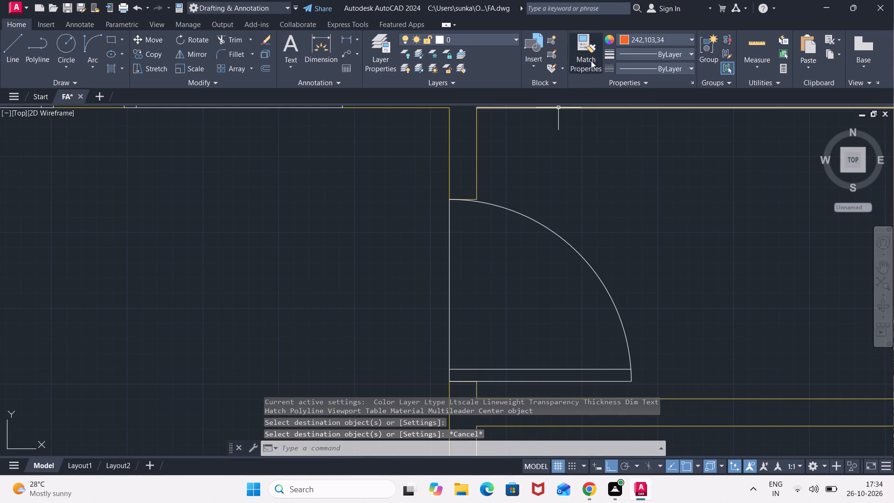
left_click(591, 61)
scroll(623, 157, "down", 3)
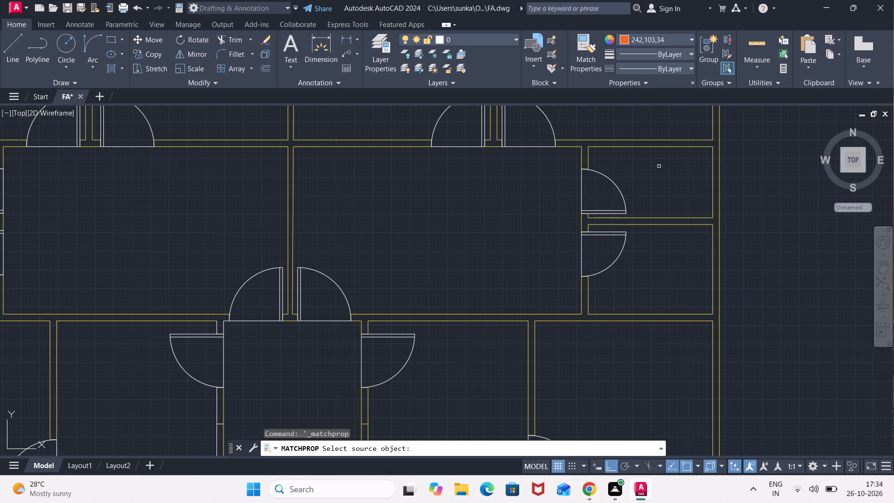
middle_click_drag(659, 166, 519, 185)
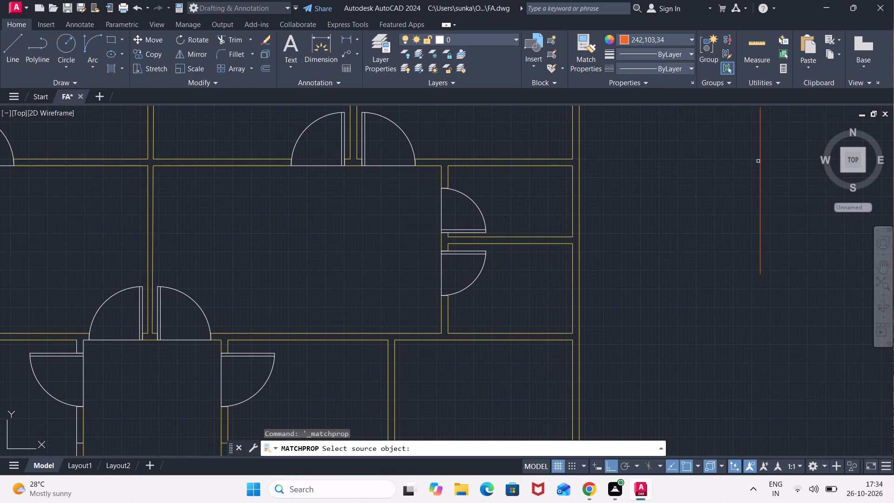
left_click(761, 159)
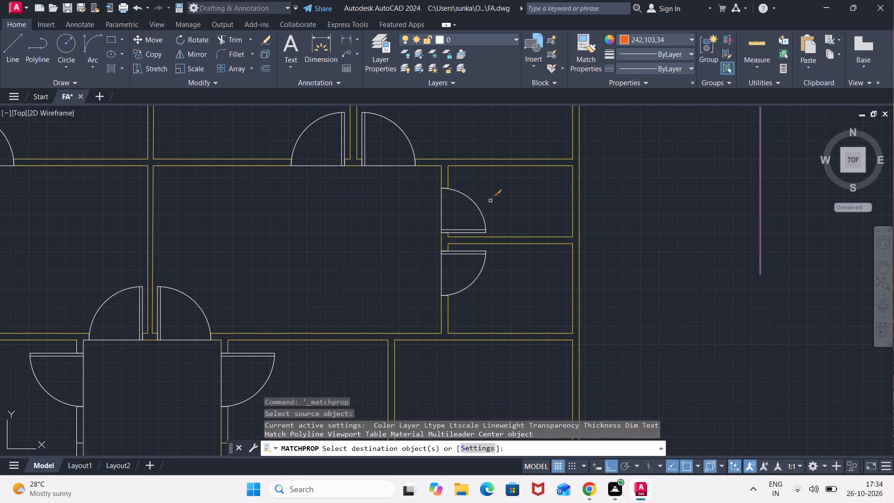
left_click(484, 204)
scroll(460, 229, "up", 2)
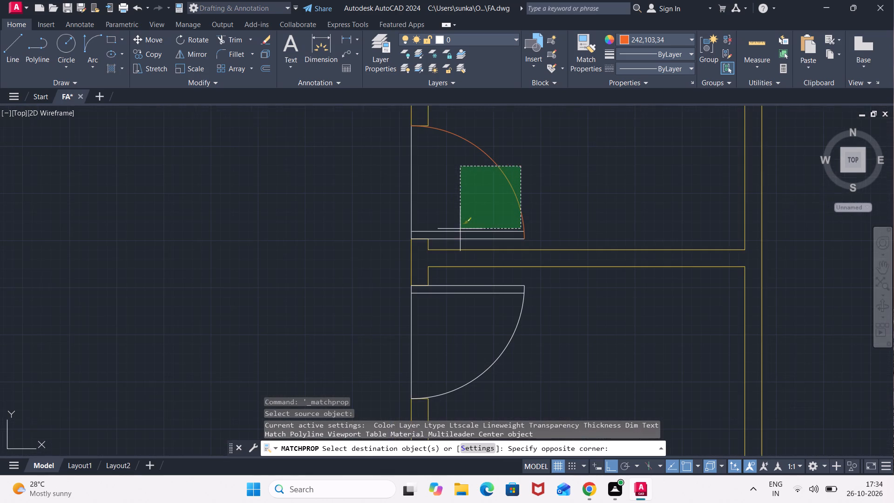
left_click(460, 242)
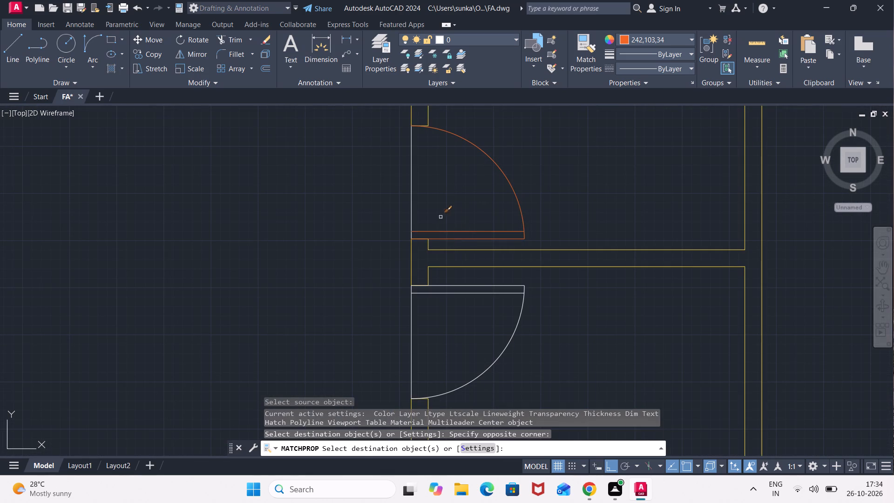
left_click(412, 212)
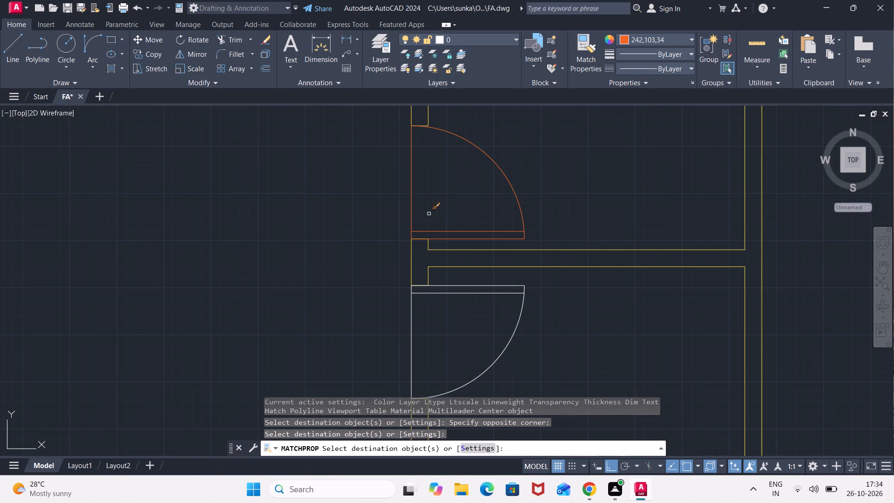
left_click(530, 276)
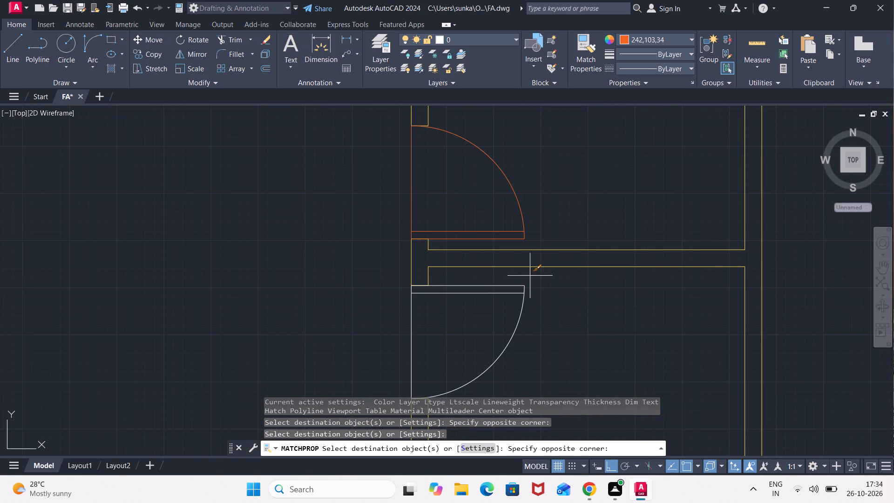
left_click(499, 321)
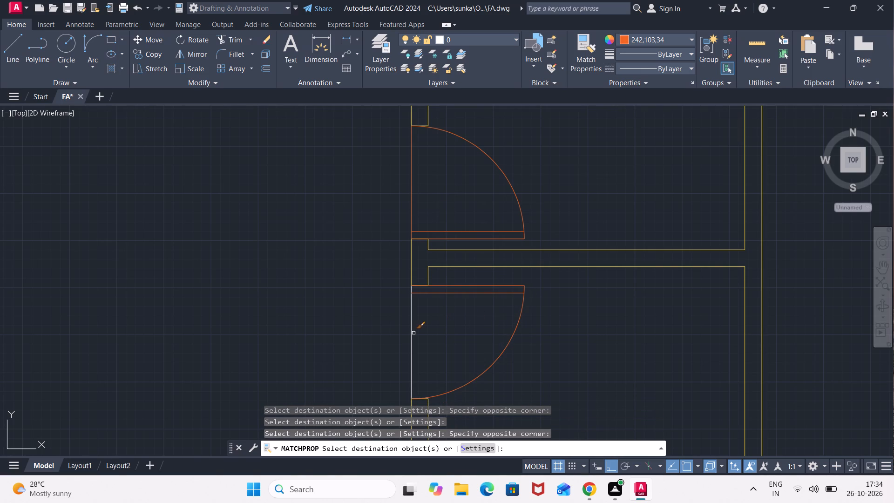
left_click(412, 333)
Match the orange properties onto the easternmost north bedroom's door, including its threshold line.
scroll(394, 323, "down", 2)
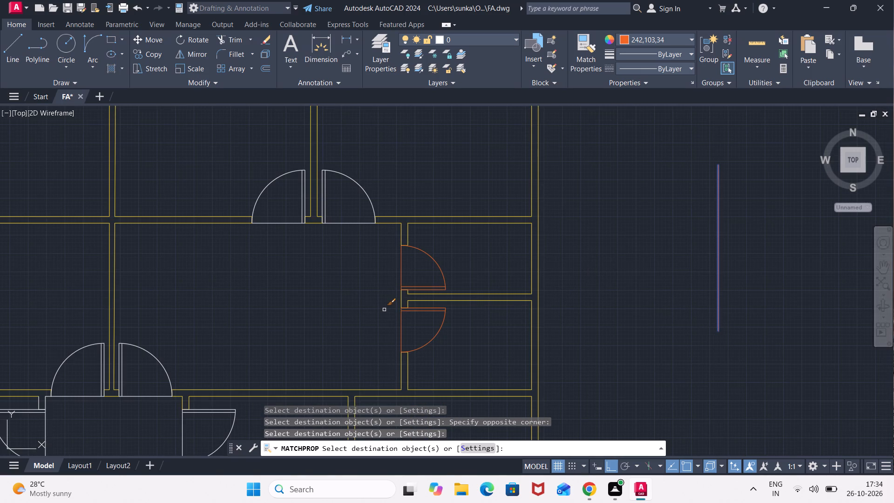
middle_click_drag(384, 310, 463, 307)
scroll(463, 307, "up", 2)
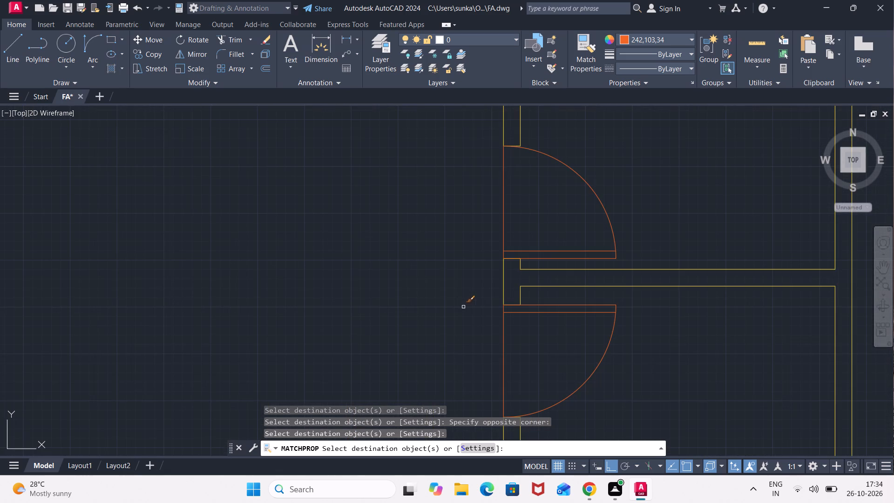
middle_click_drag(463, 307, 461, 267)
scroll(460, 268, "down", 3)
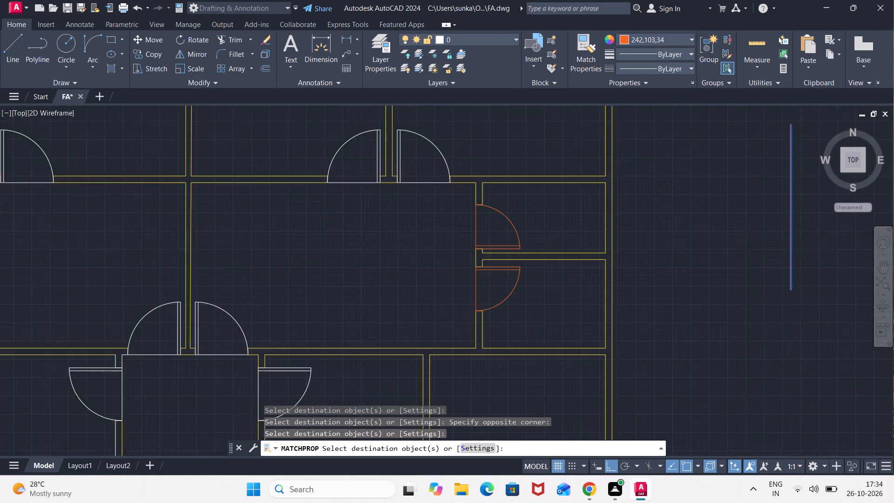
middle_click_drag(439, 266, 450, 328)
scroll(449, 293, "up", 2)
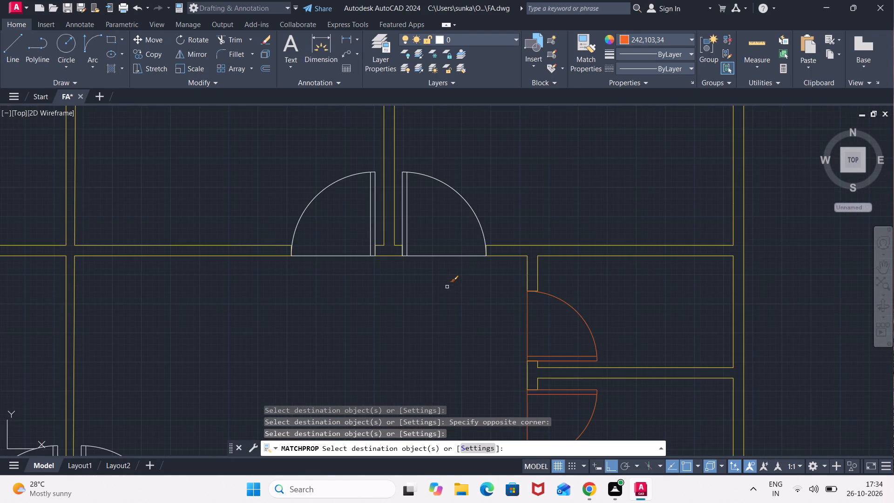
left_click(454, 181)
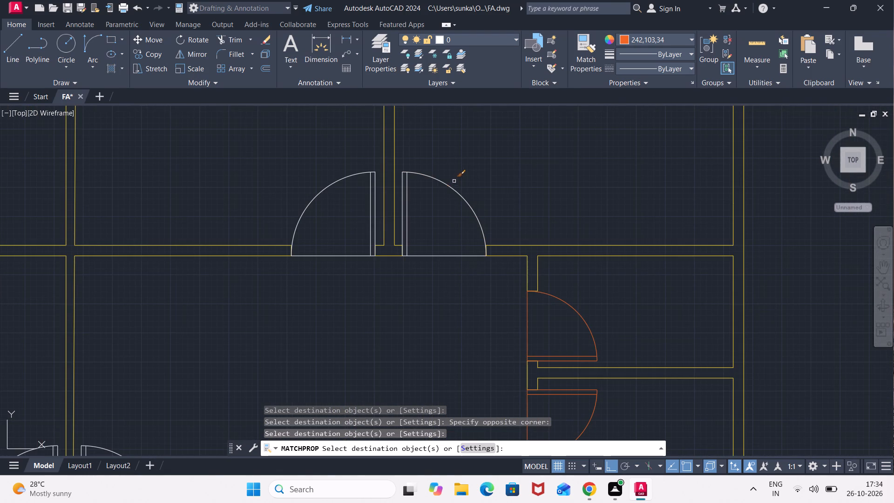
left_click(401, 218)
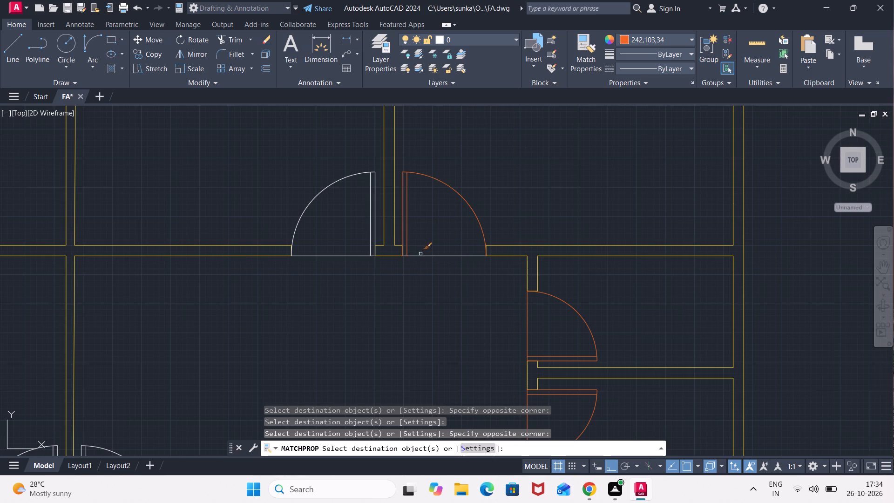
left_click(424, 255)
Match the orange properties onto the adjacent door of the third north bedroom from the west, including its threshold line.
middle_click_drag(386, 280, 514, 384)
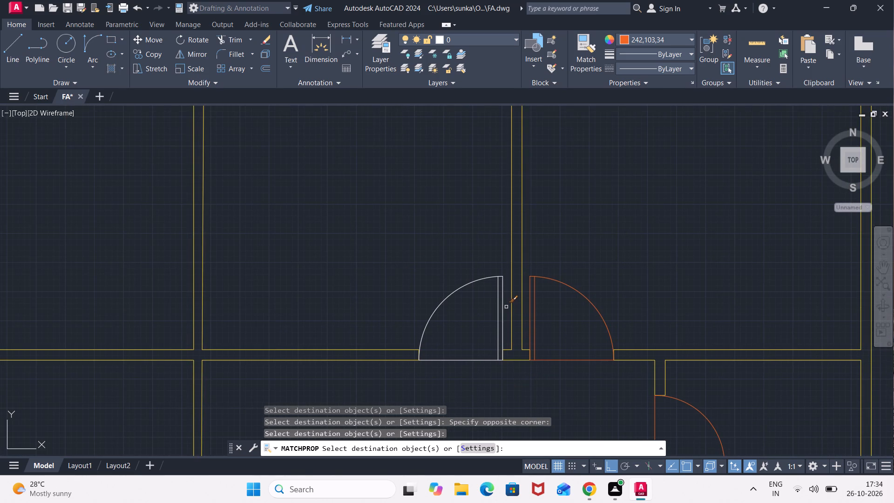
middle_click_drag(597, 293, 700, 254)
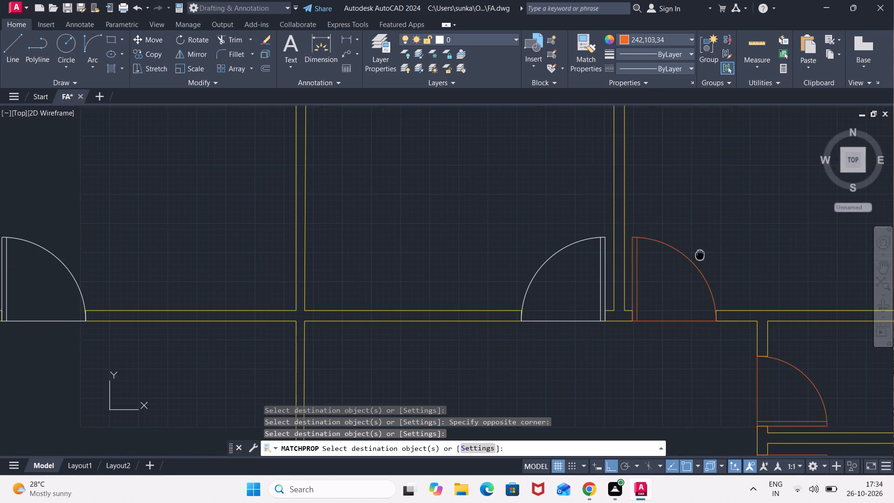
scroll(604, 224, "up", 1)
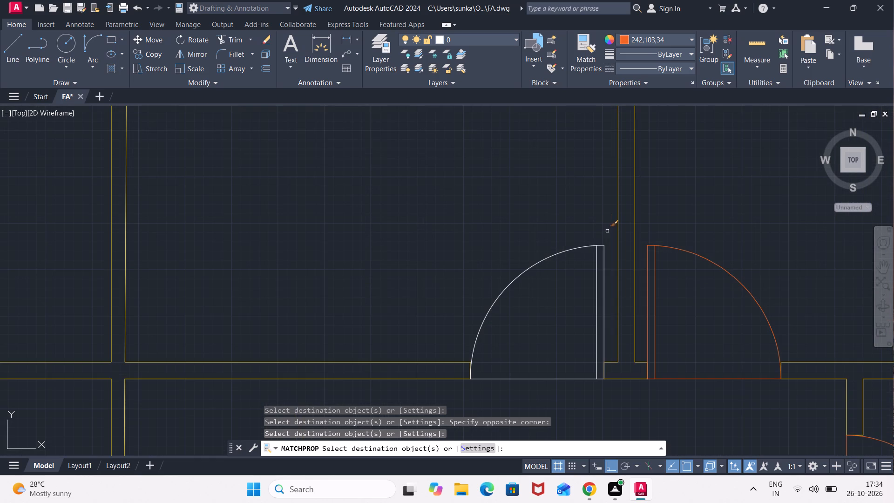
left_click(610, 232)
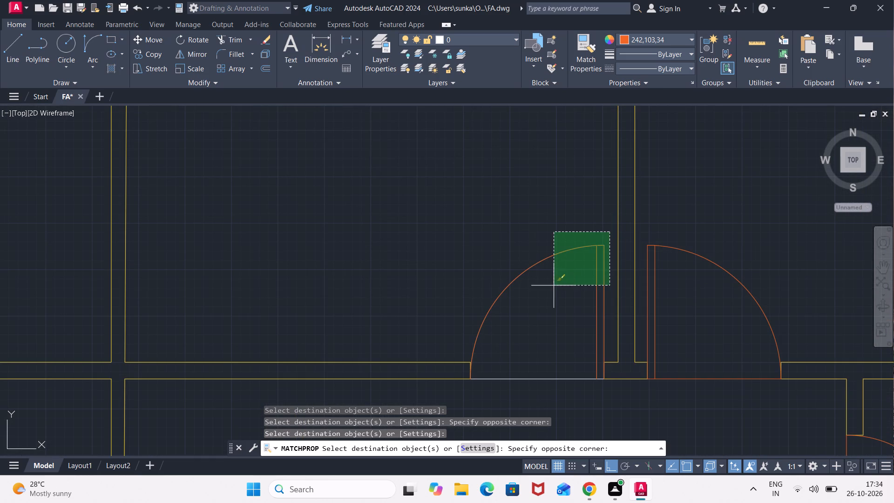
left_click(554, 285)
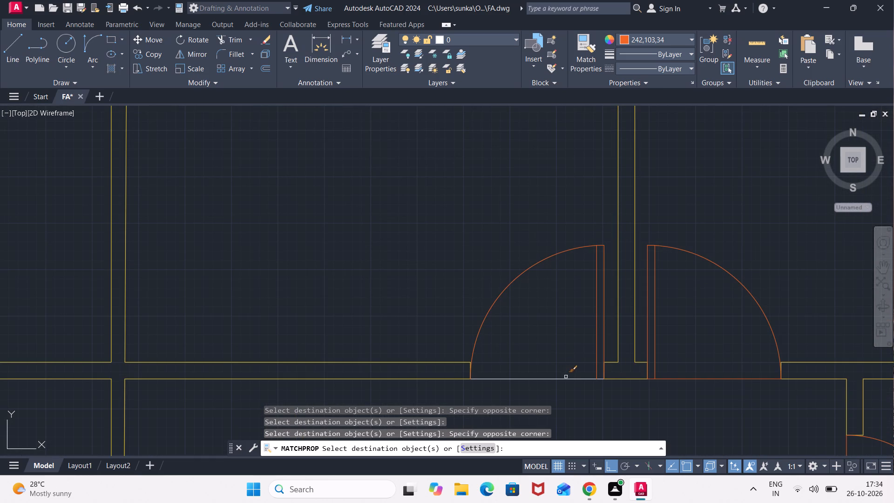
left_click(567, 379)
Match the orange properties onto the door of the second north bedroom from the west, including its threshold line.
middle_click_drag(568, 363, 698, 336)
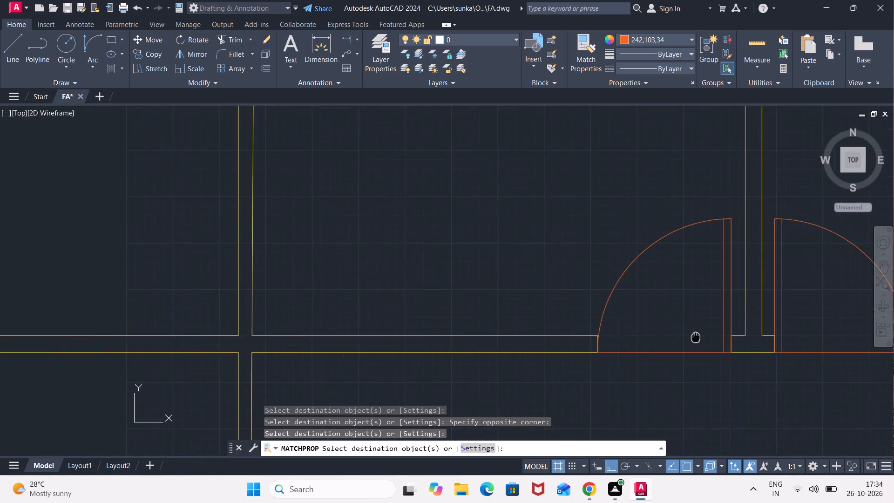
middle_click_drag(698, 336, 809, 313)
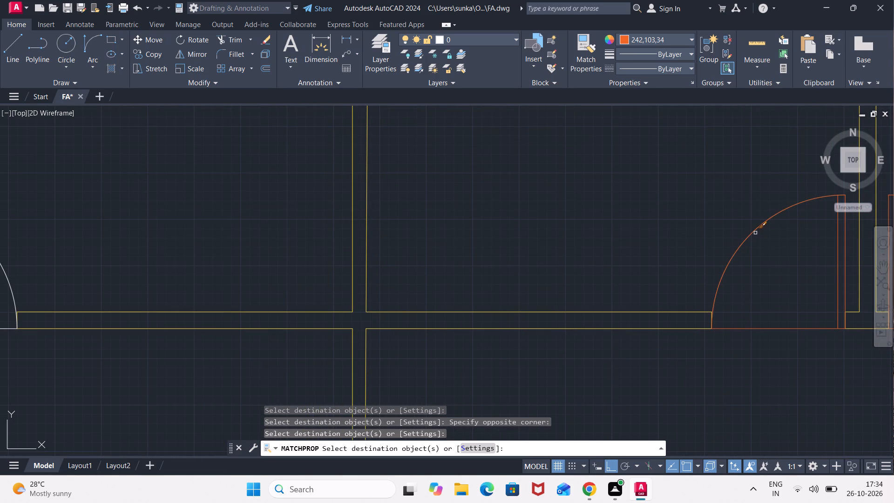
scroll(709, 252, "down", 2)
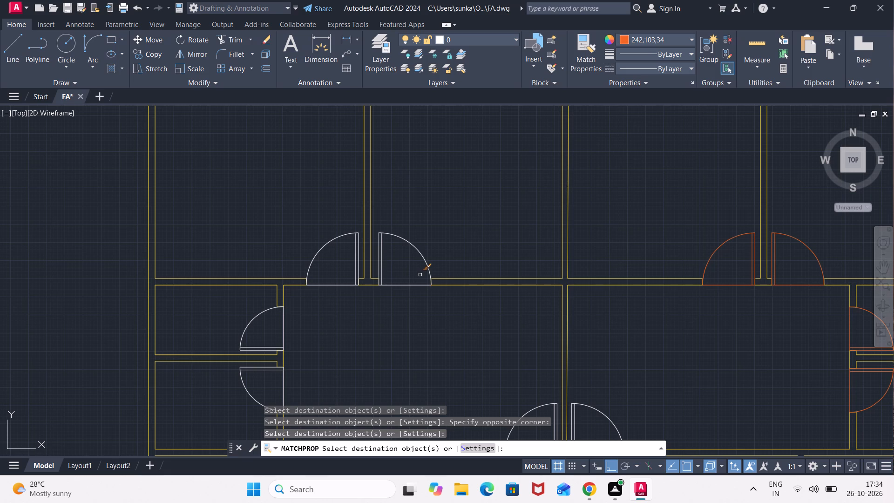
left_click(421, 238)
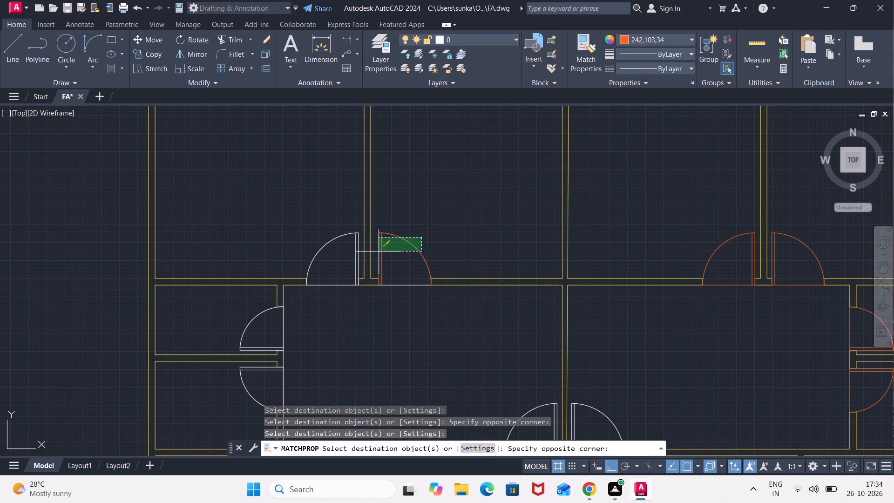
left_click(379, 251)
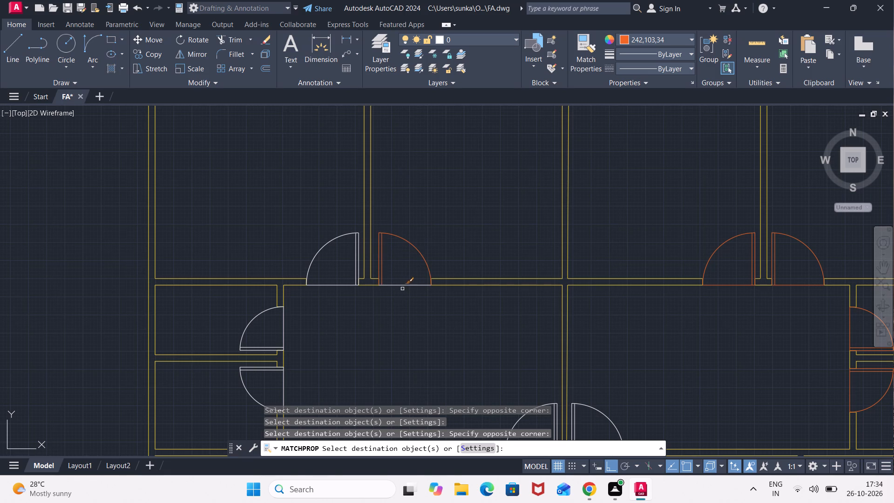
left_click(403, 285)
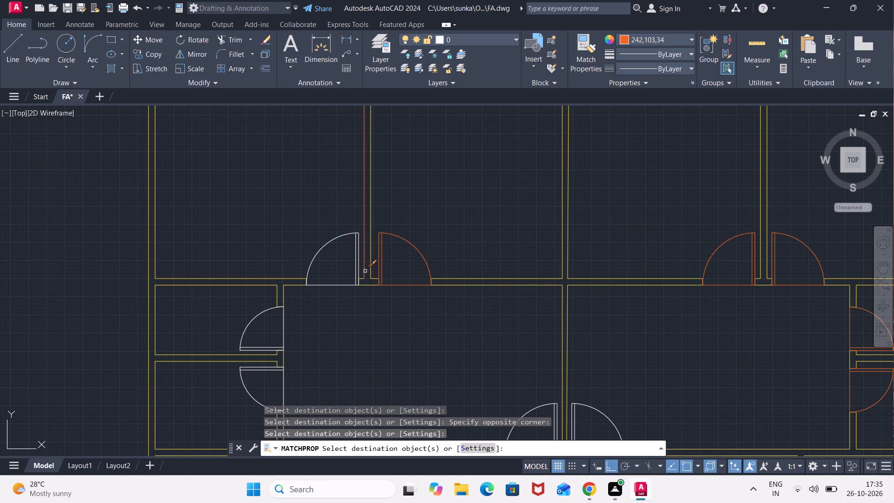
Match the orange properties onto the westernmost north bedroom's door, including its arc, leaf and threshold line.
middle_click_drag(457, 211, 735, 229)
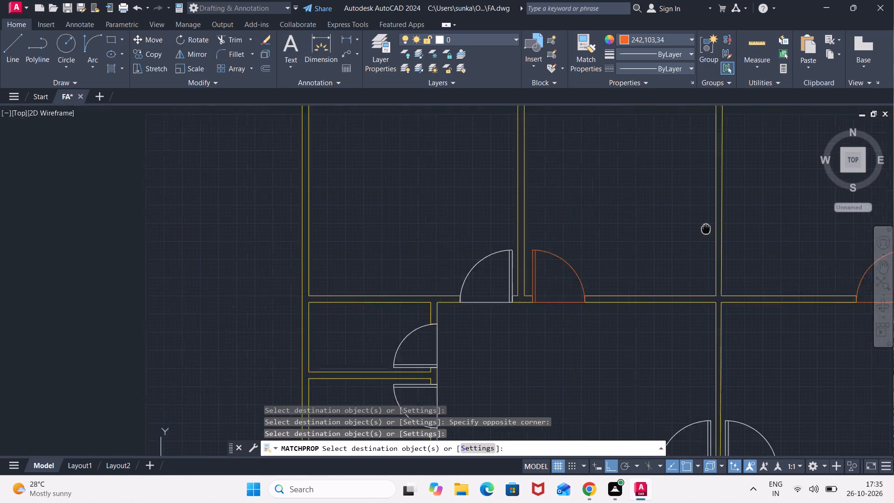
middle_click_drag(735, 229, 764, 227)
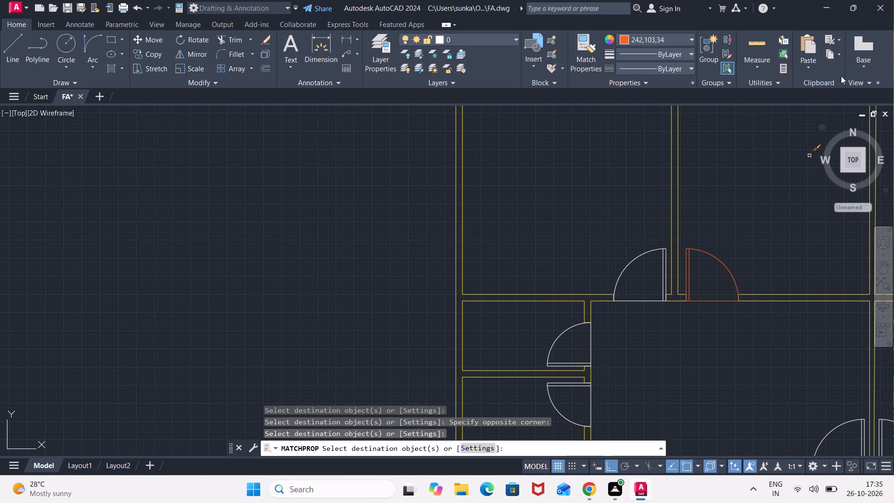
scroll(662, 262, "up", 2)
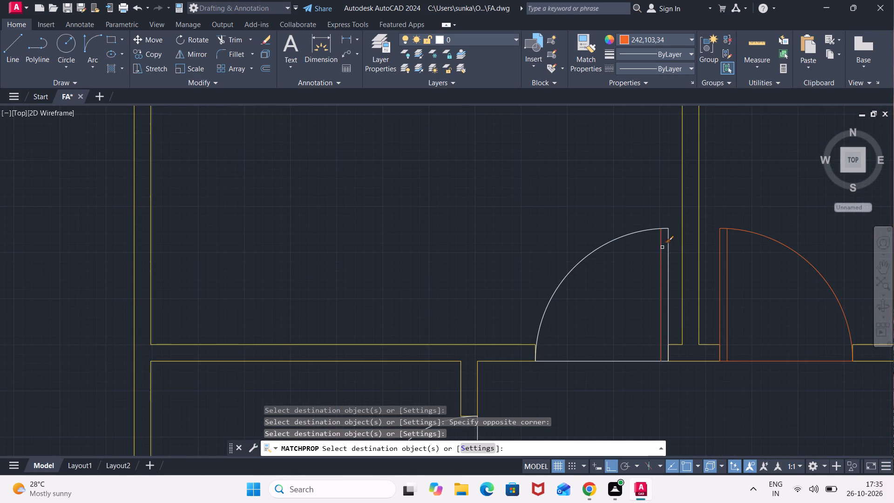
left_click(668, 223)
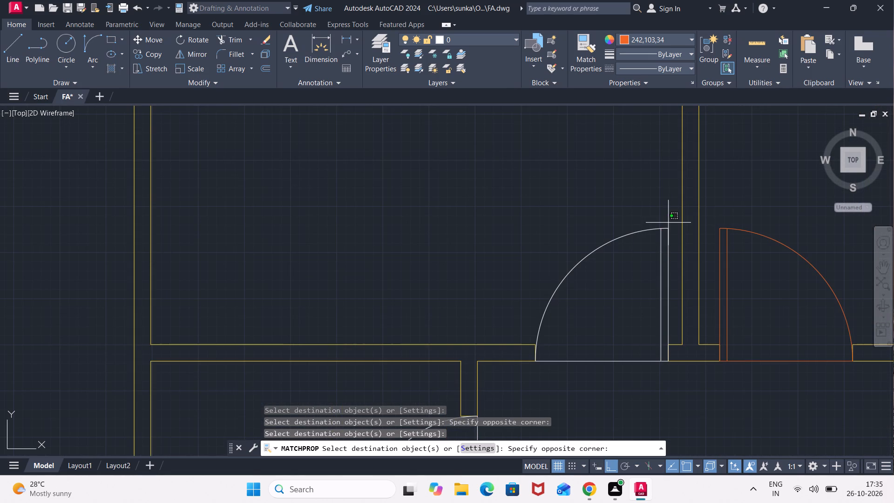
left_click(629, 260)
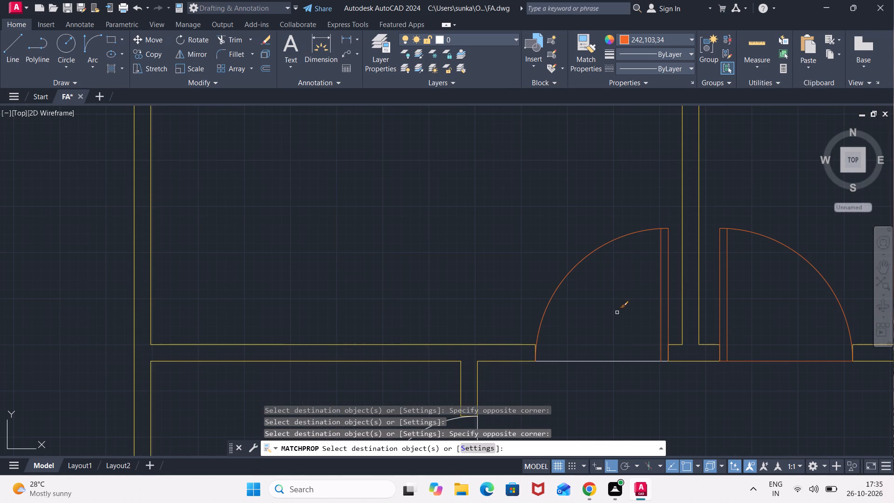
left_click(618, 360)
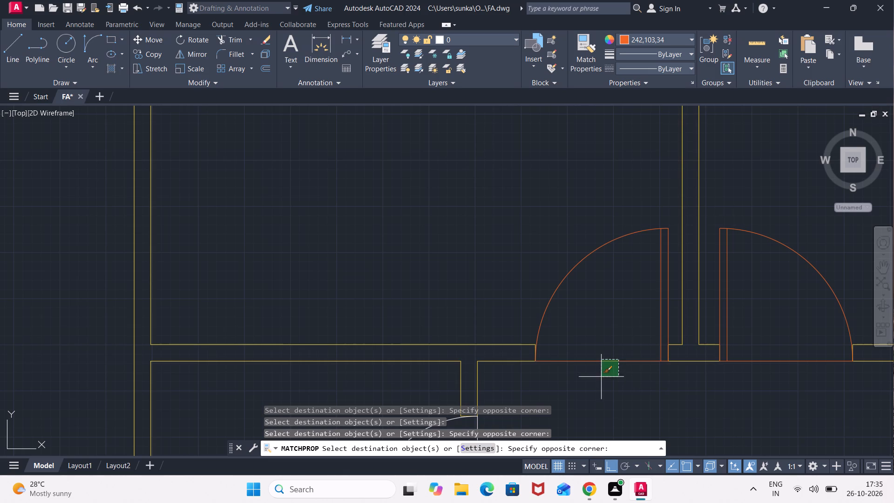
left_click(600, 378)
Match the orange properties onto the door of the upper small west room, including its arc, leaf and threshold line.
middle_click_drag(599, 367, 748, 157)
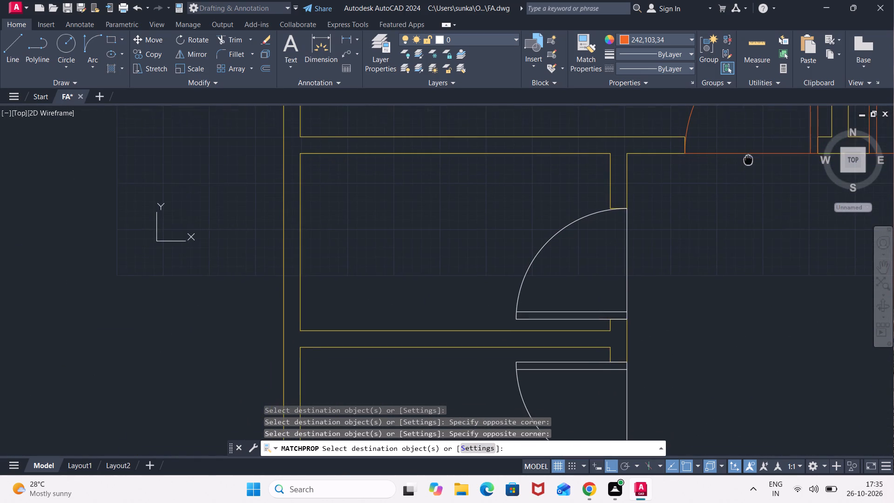
middle_click_drag(748, 157, 748, 157)
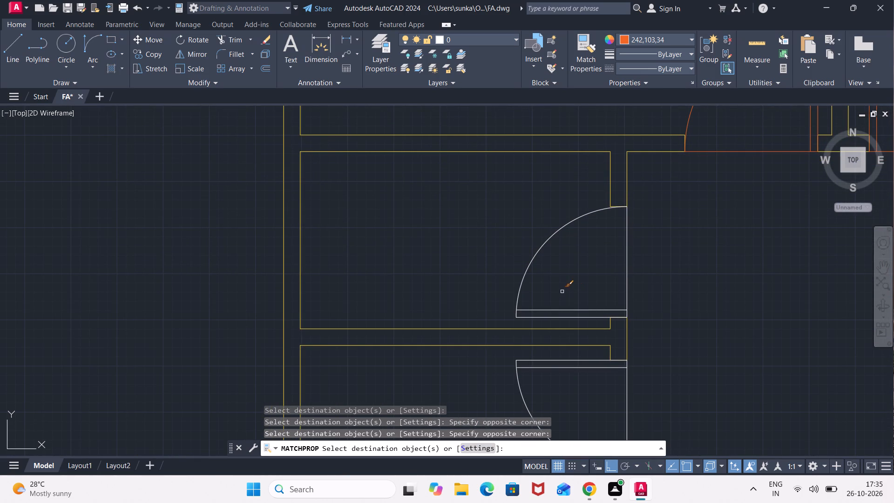
left_click(549, 232)
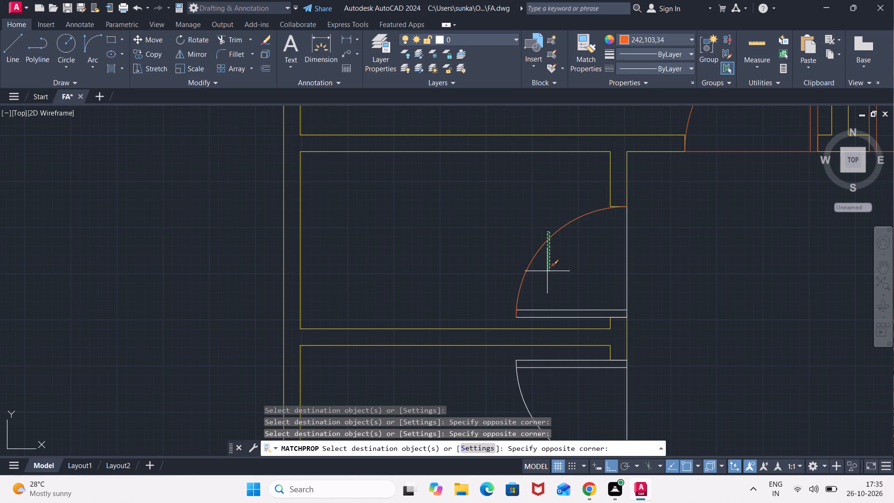
left_click(528, 319)
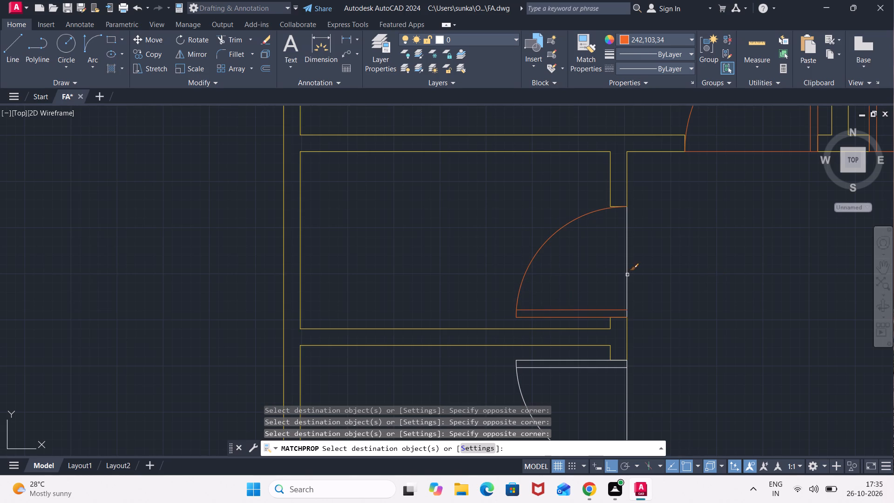
left_click(628, 266)
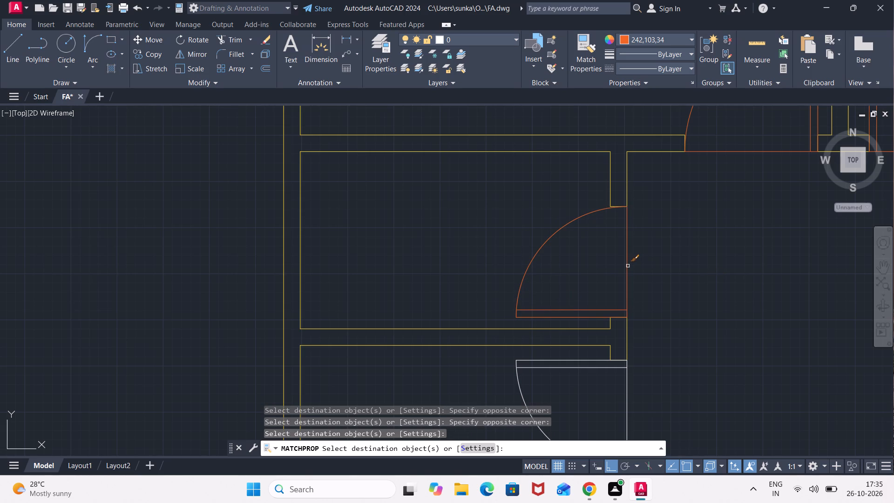
Match the orange properties onto the door of the lower small west room, including its threshold line.
middle_click_drag(637, 292, 647, 282)
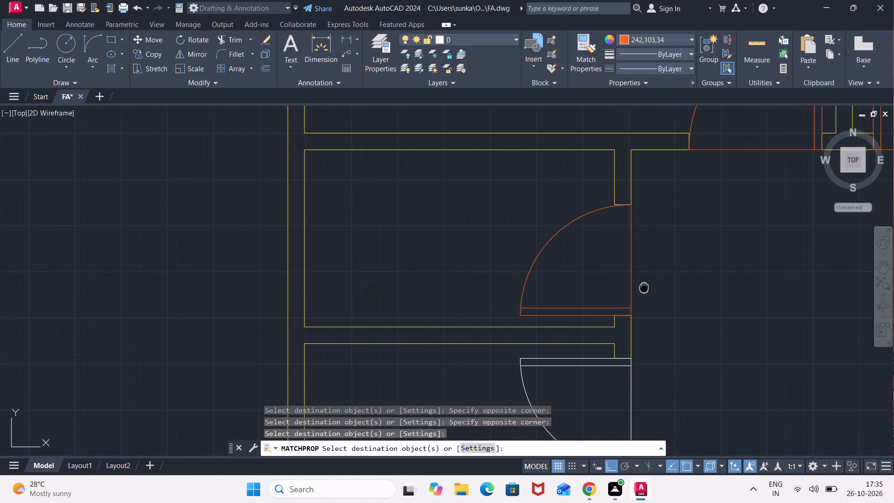
middle_click_drag(647, 282, 698, 157)
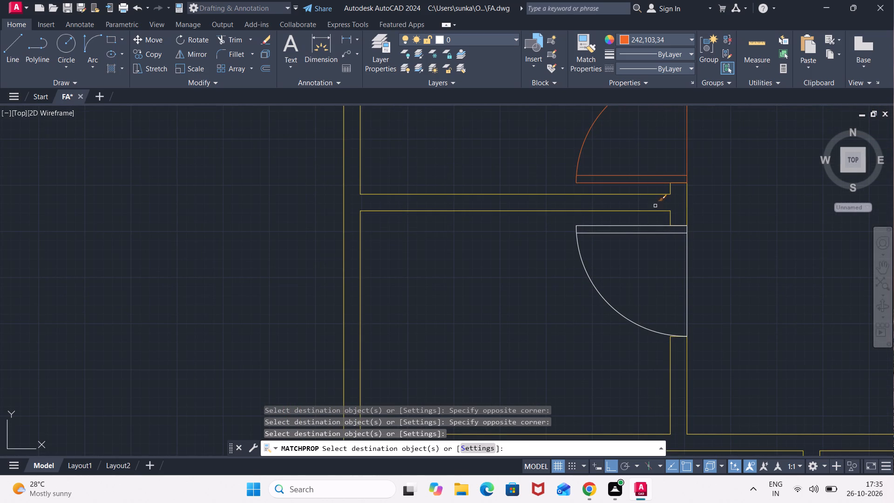
left_click(642, 221)
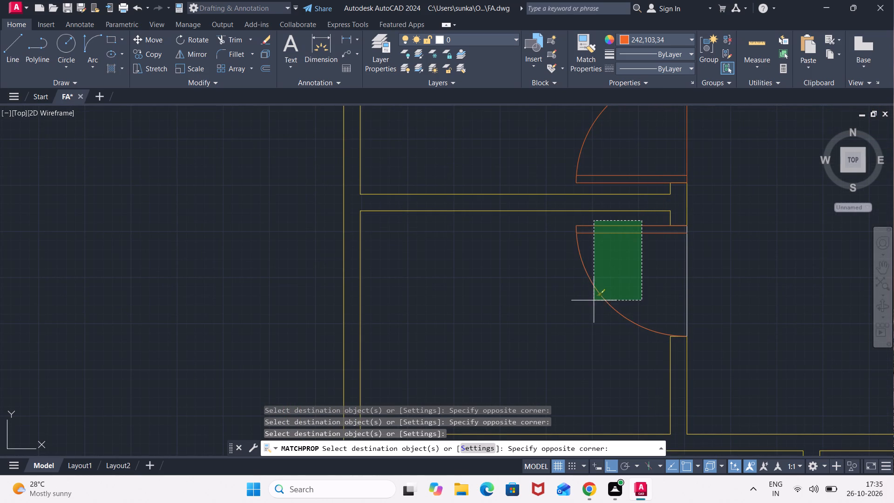
left_click(587, 306)
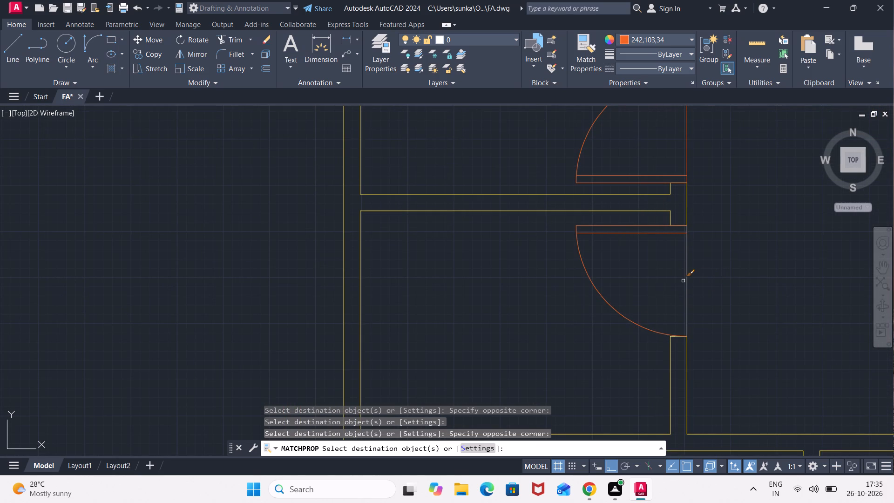
left_click(687, 280)
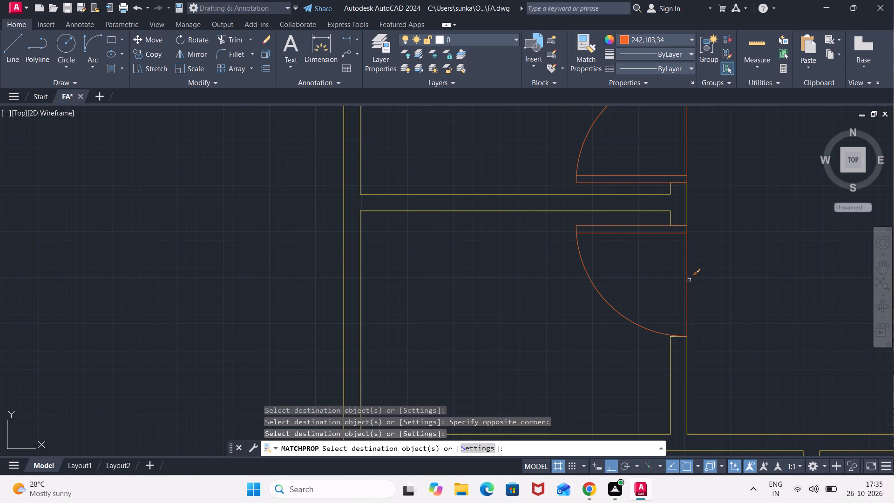
Match the orange properties onto the pair of doors flanking the central wall north of the stair lobby, including both threshold lines.
scroll(707, 269, "down", 4)
middle_click_drag(759, 256, 657, 226)
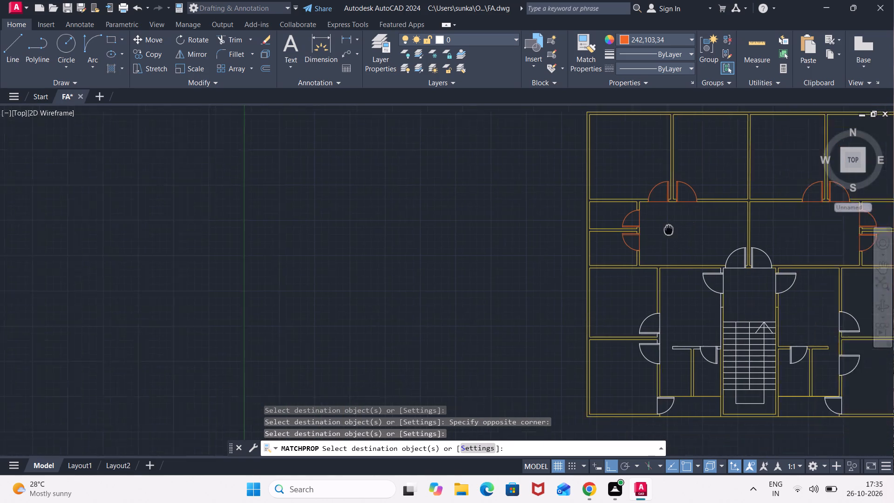
middle_click_drag(657, 226, 574, 199)
scroll(635, 203, "up", 2)
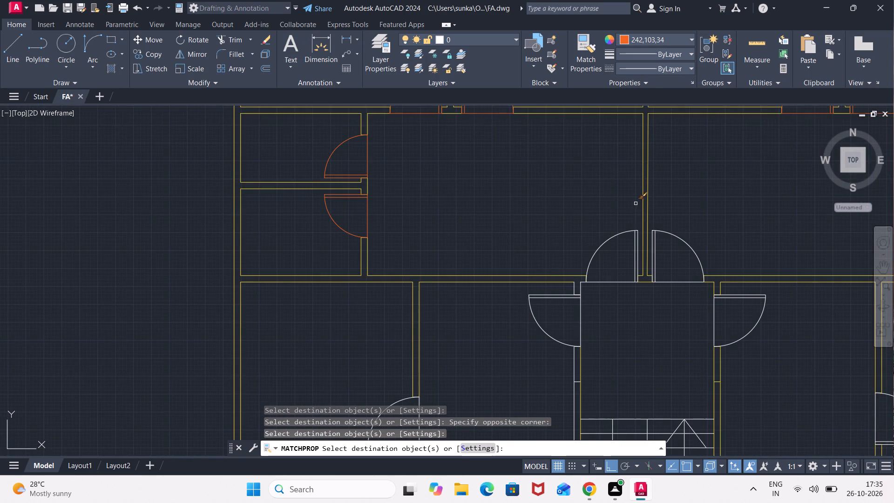
scroll(639, 217, "up", 2)
left_click(636, 236)
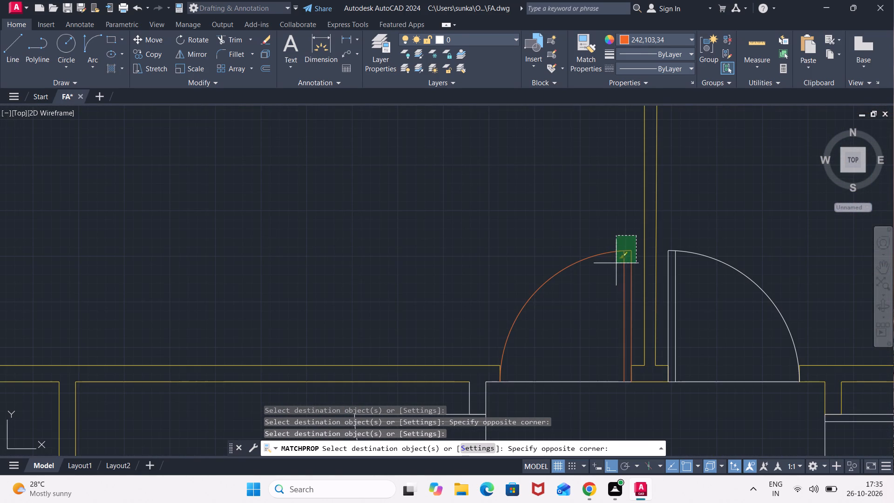
left_click(587, 279)
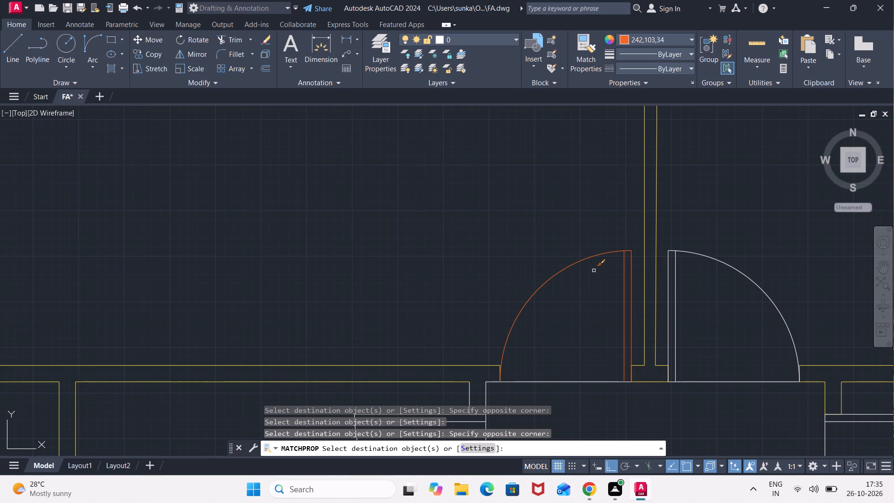
left_click(739, 250)
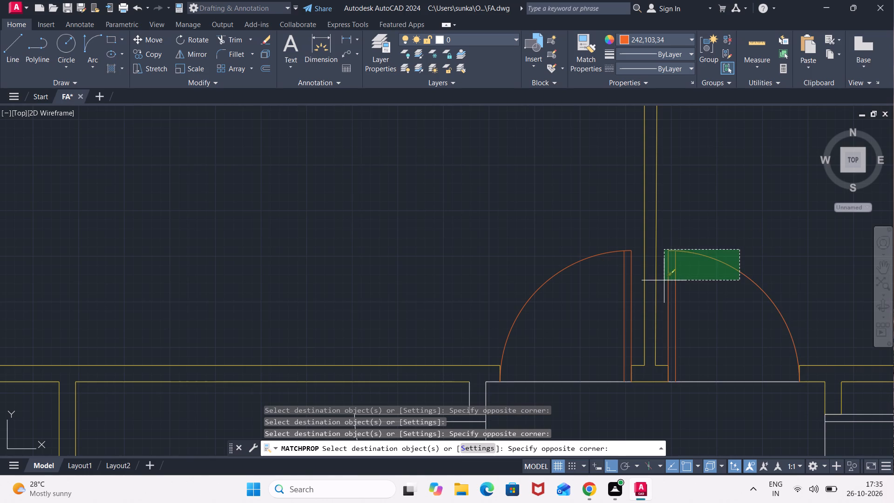
left_click(664, 280)
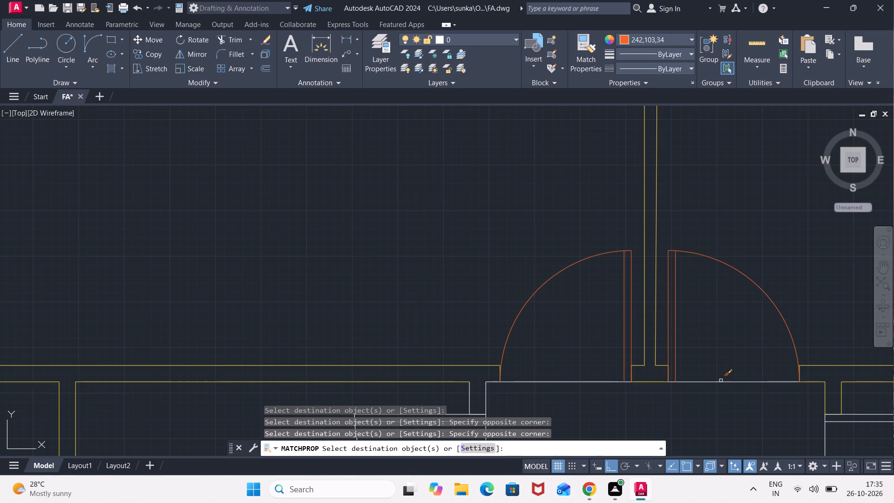
left_click(721, 381)
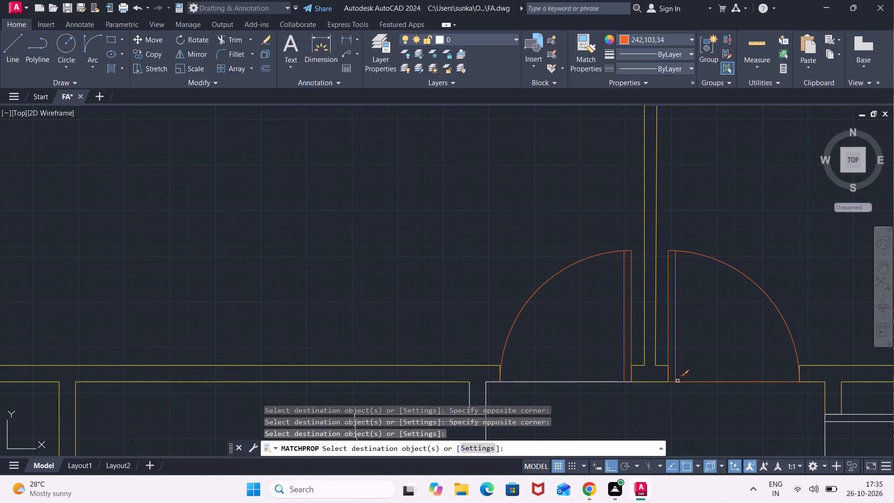
left_click(598, 383)
Match the orange properties onto the door on the west side of the stair lobby, including its threshold line.
scroll(598, 381, "down", 2)
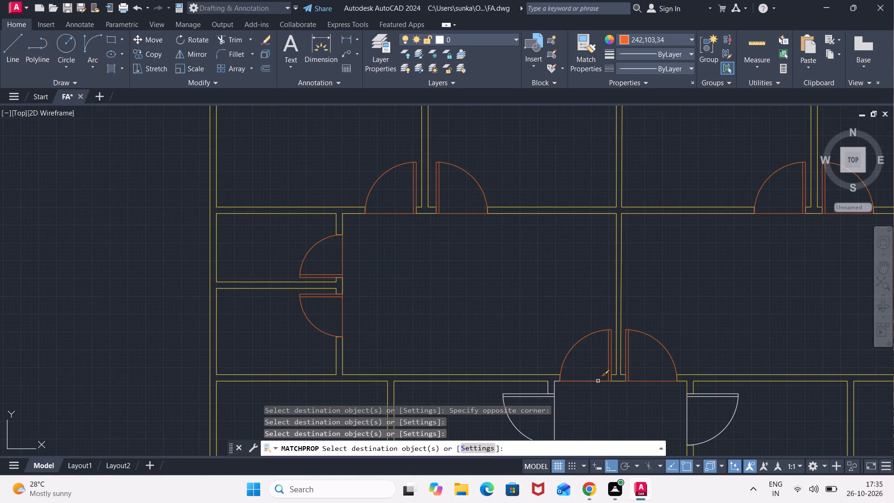
middle_click_drag(595, 381, 621, 200)
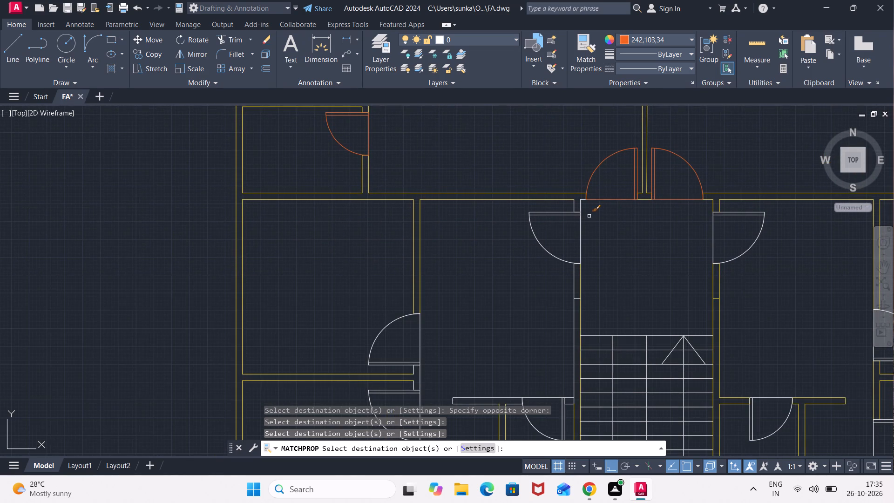
scroll(589, 216, "up", 1)
left_click(550, 205)
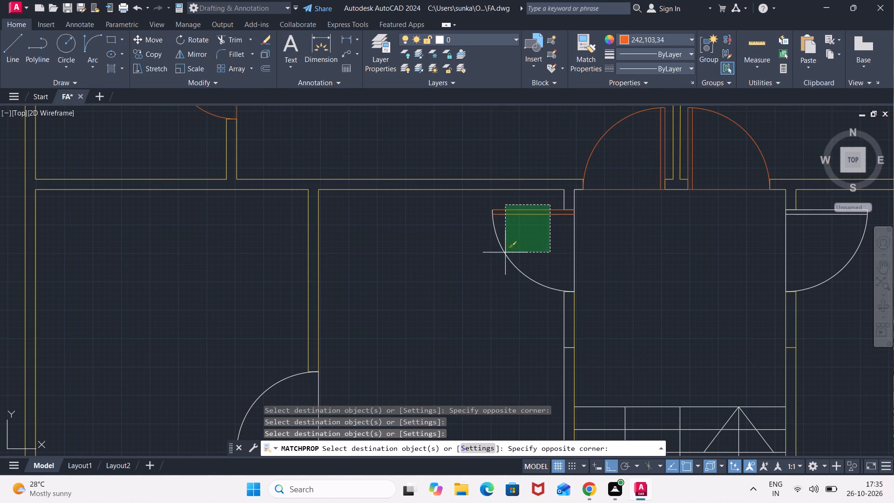
left_click(501, 264)
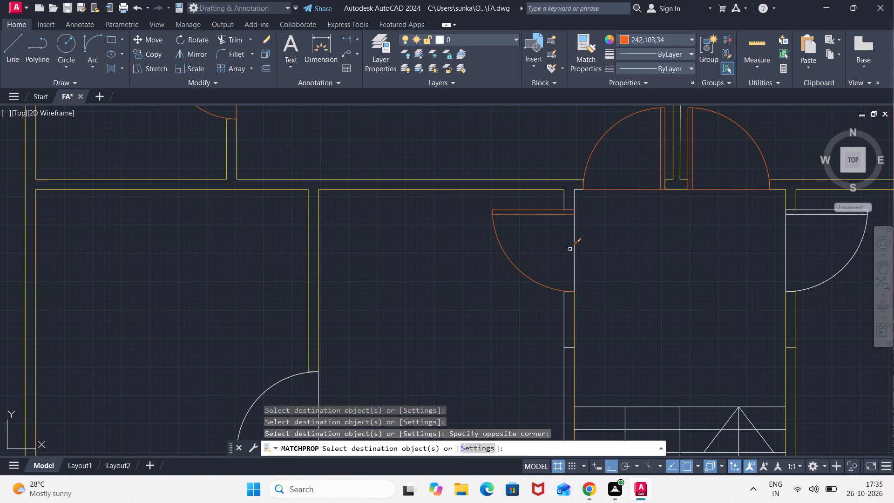
left_click(573, 250)
Match the orange properties onto the door on the east side of the stair lobby, including its threshold line.
scroll(654, 258, "down", 2)
middle_click_drag(654, 258, 616, 238)
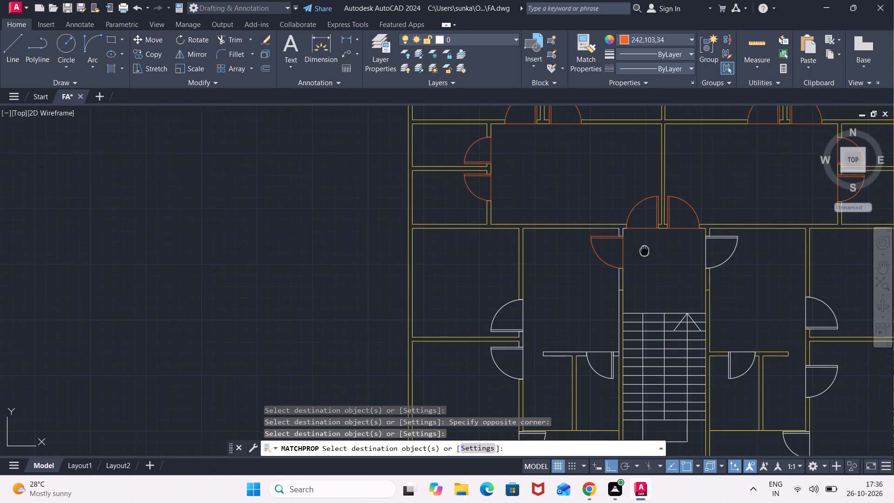
middle_click_drag(616, 238, 546, 209)
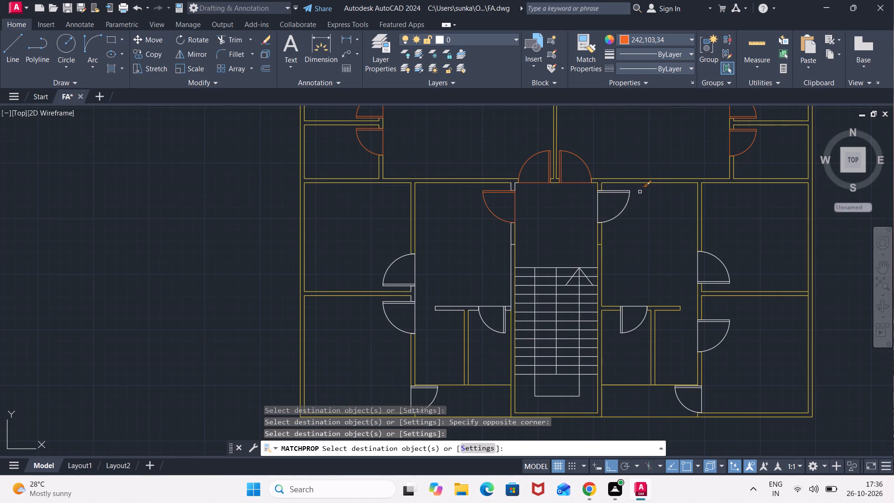
scroll(636, 191, "up", 2)
left_click(629, 180)
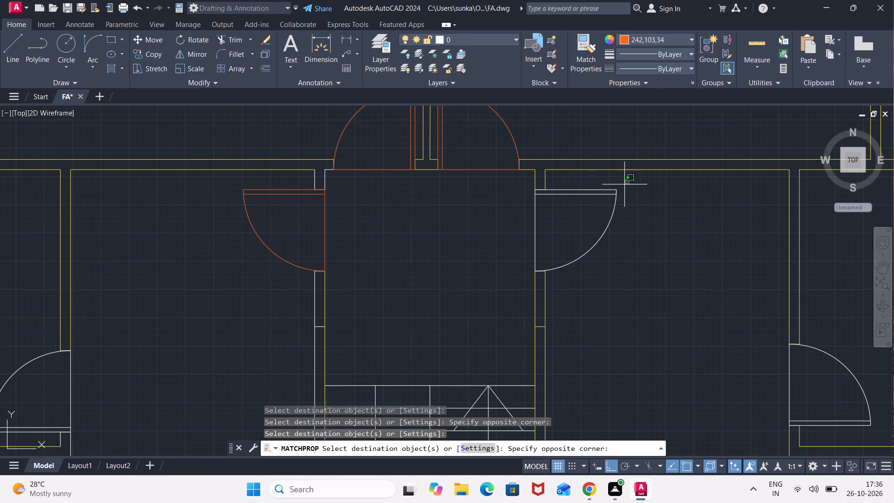
left_click(582, 243)
left_click(535, 229)
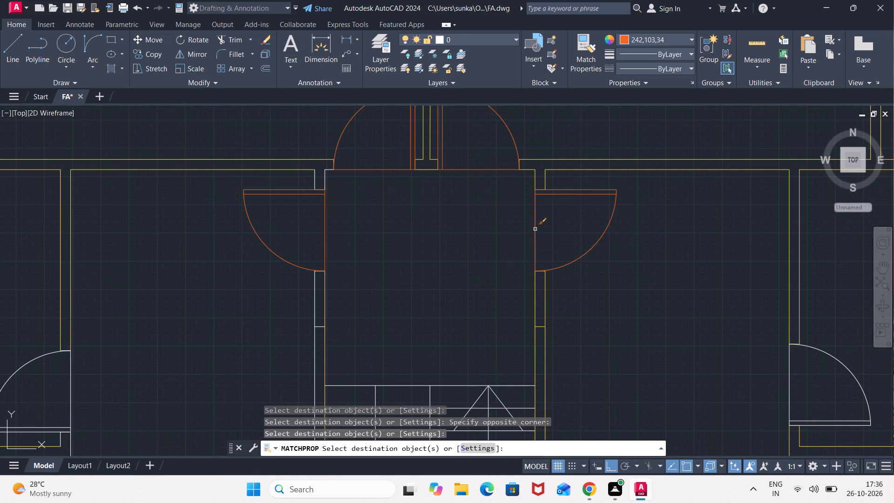
Match the orange properties onto the door of the upper southeast room, including its threshold line.
scroll(622, 238, "down", 2)
middle_click_drag(658, 253, 584, 209)
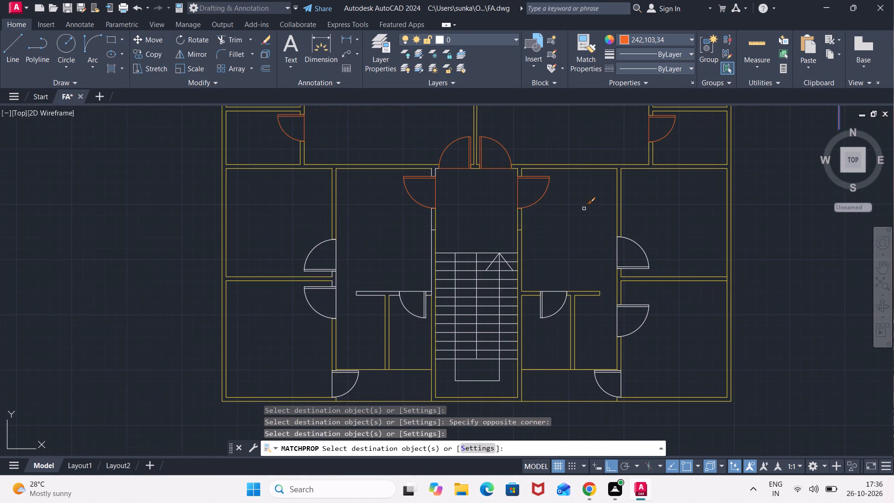
scroll(658, 244, "up", 1)
left_click(646, 243)
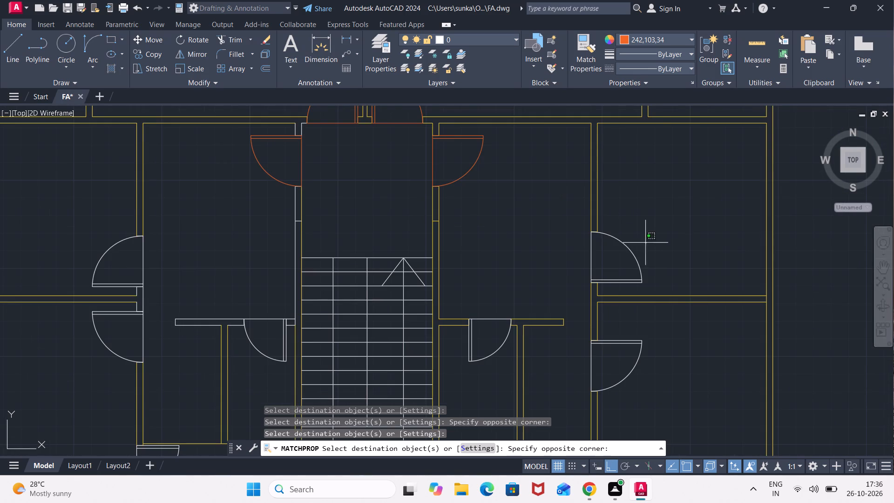
left_click(613, 282)
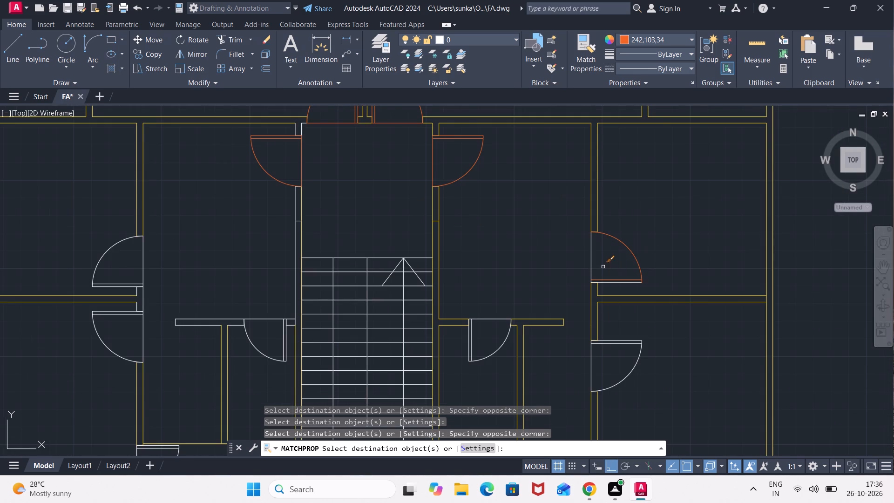
left_click(607, 283)
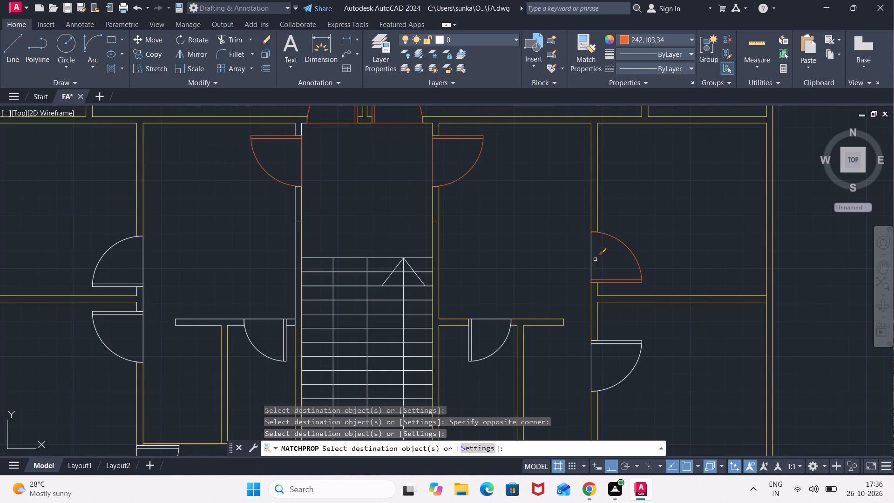
left_click(590, 246)
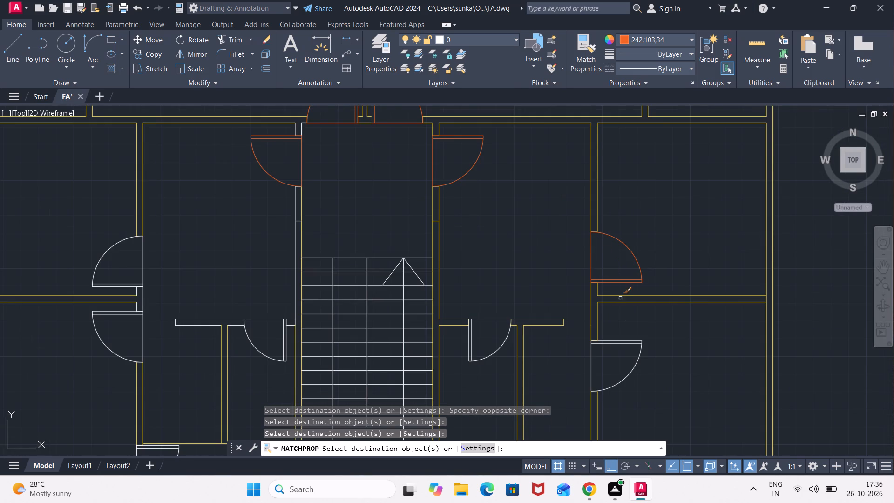
Match the orange properties onto the door of the lower southeast room, including its threshold line.
middle_click_drag(629, 326, 662, 220)
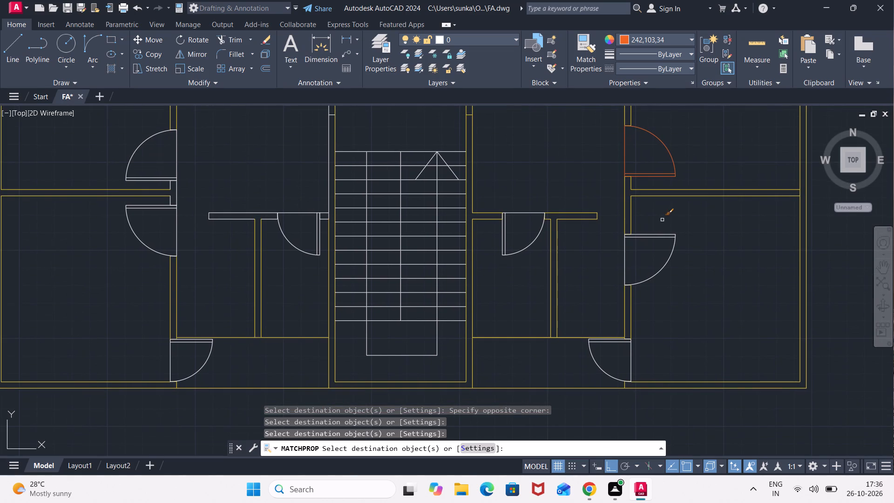
left_click(690, 223)
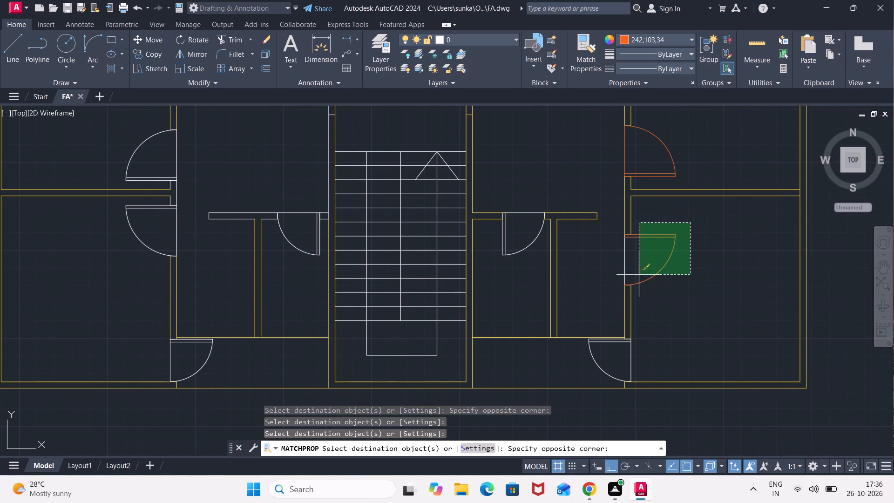
left_click(639, 275)
left_click(624, 255)
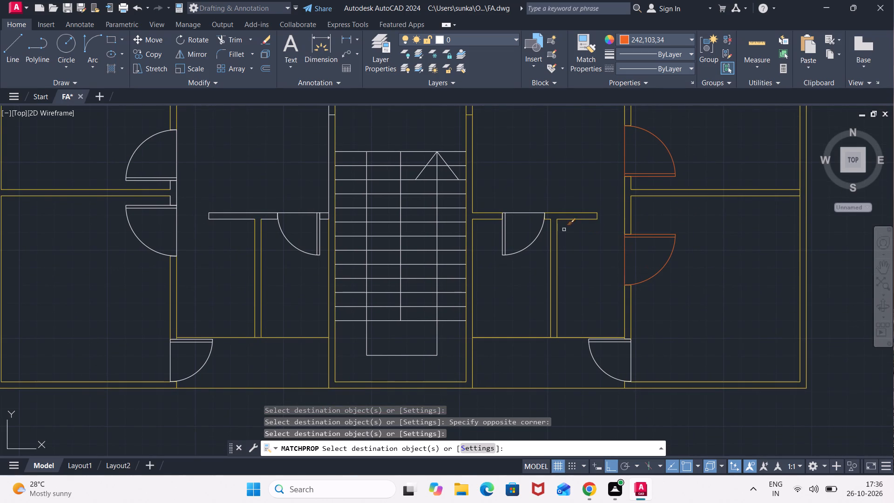
Match the orange properties onto the door of the small room just east of the stairs, including its threshold line.
scroll(539, 228, "up", 2)
left_click(551, 243)
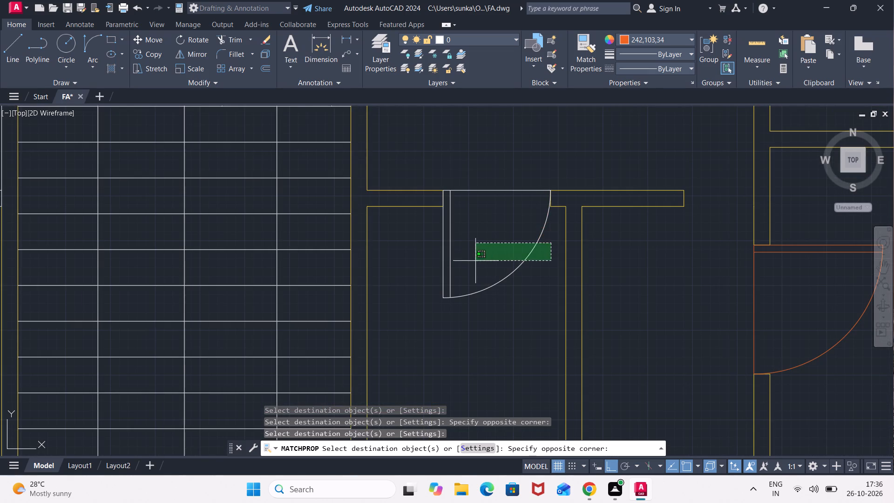
middle_click_drag(452, 265, 563, 269)
left_click(543, 275)
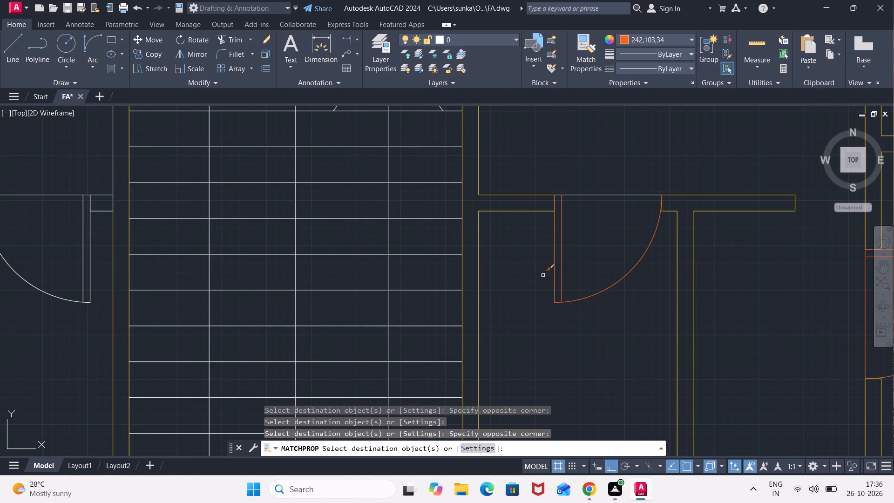
left_click(633, 195)
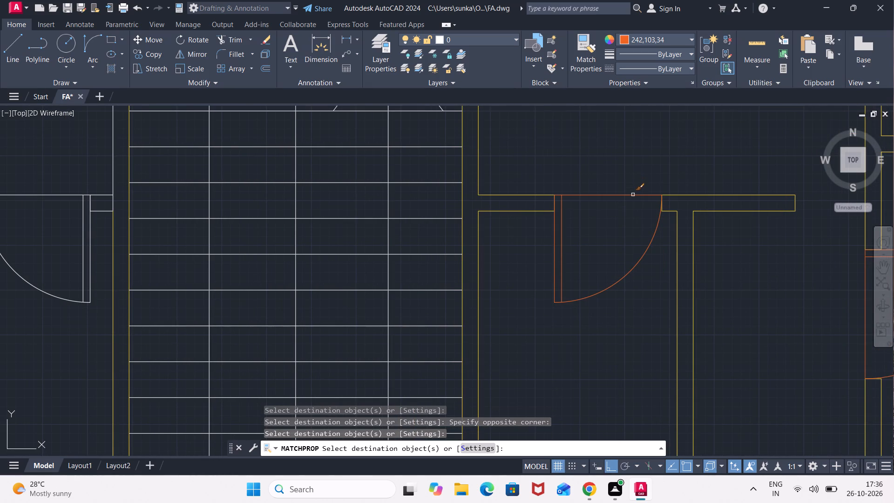
Match the orange properties onto the door at the east end of the southeastern strip by the outer south wall, including its threshold line.
scroll(618, 249, "down", 3)
middle_click_drag(649, 291, 651, 276)
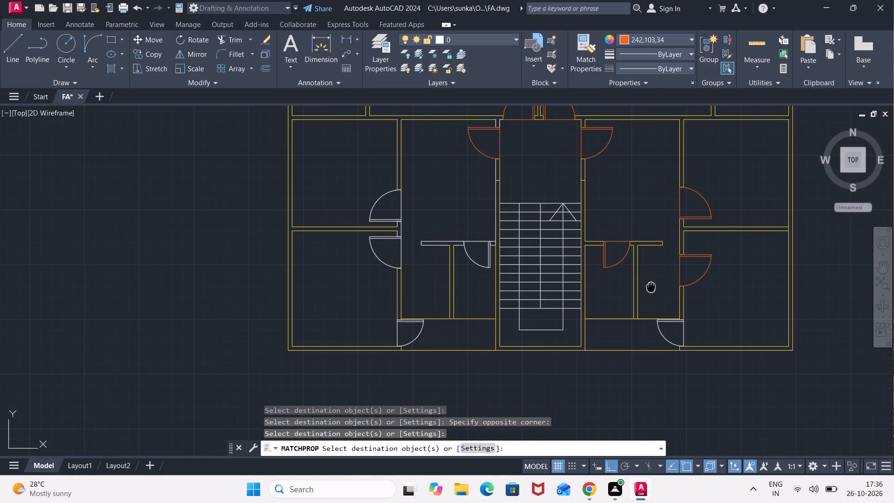
middle_click_drag(651, 276, 641, 201)
scroll(657, 238, "up", 4)
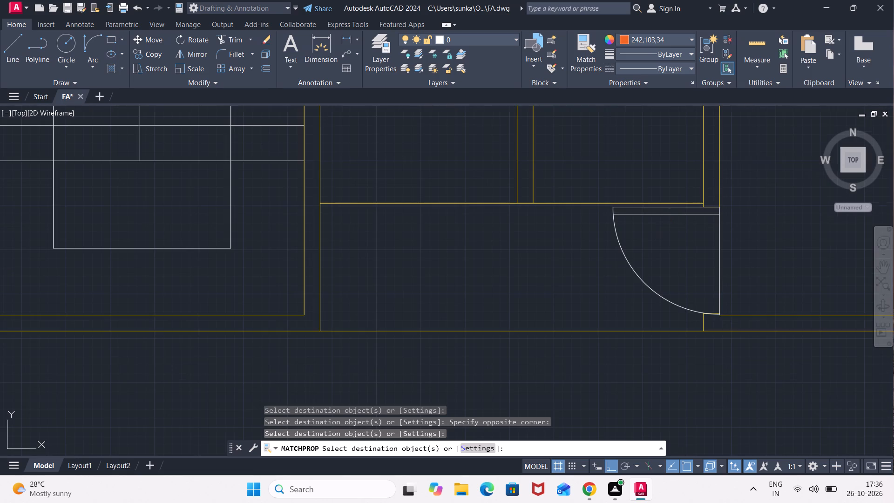
scroll(670, 210, "up", 1)
left_click(670, 201)
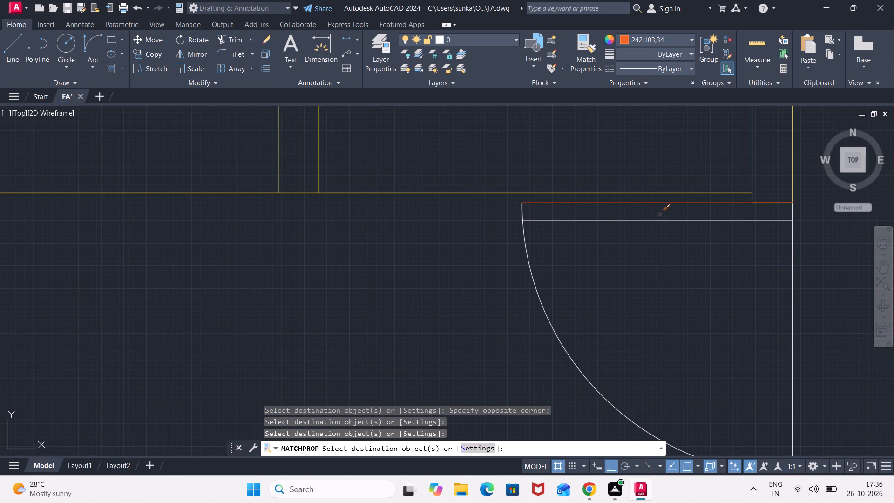
left_click(664, 198)
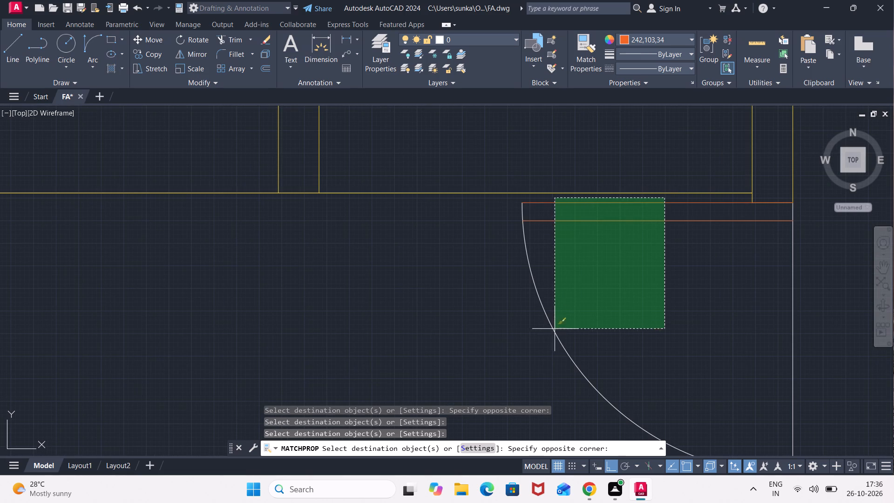
left_click(539, 338)
scroll(594, 328, "down", 1)
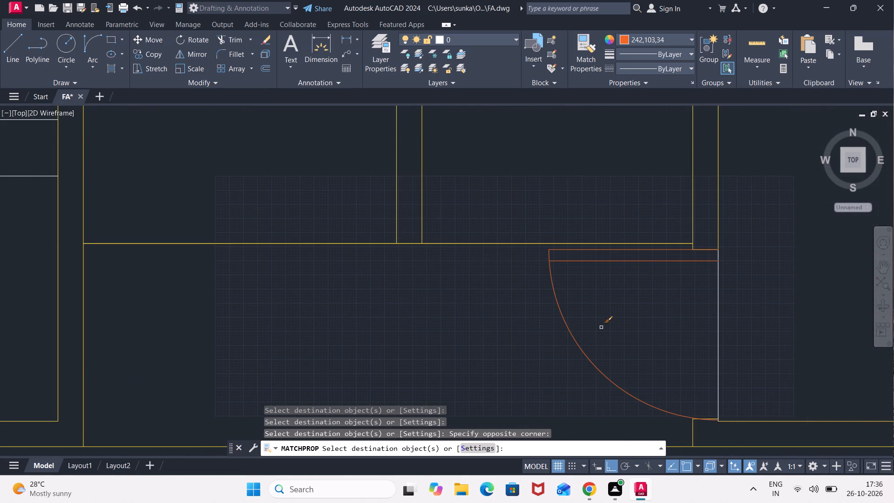
left_click(720, 332)
scroll(560, 327, "down", 2)
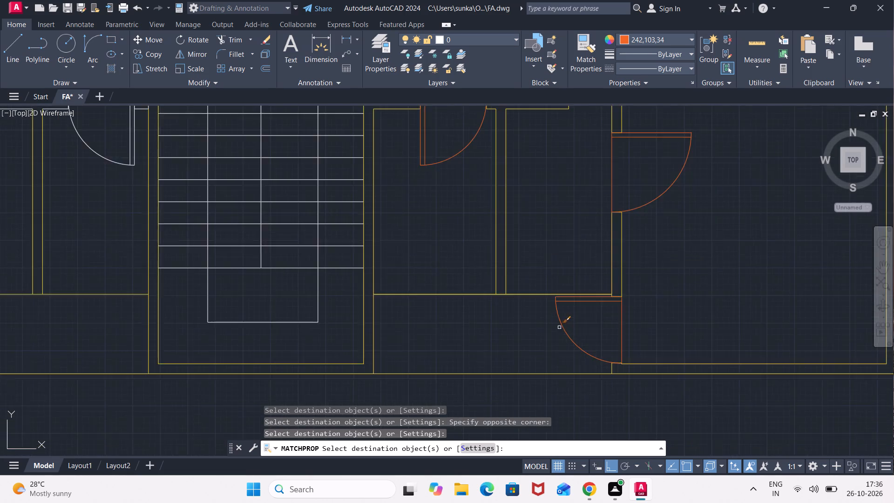
Match the orange properties onto the door of the small room just west of the stairs, including its threshold line.
scroll(559, 327, "down", 1)
middle_click_drag(543, 326, 875, 305)
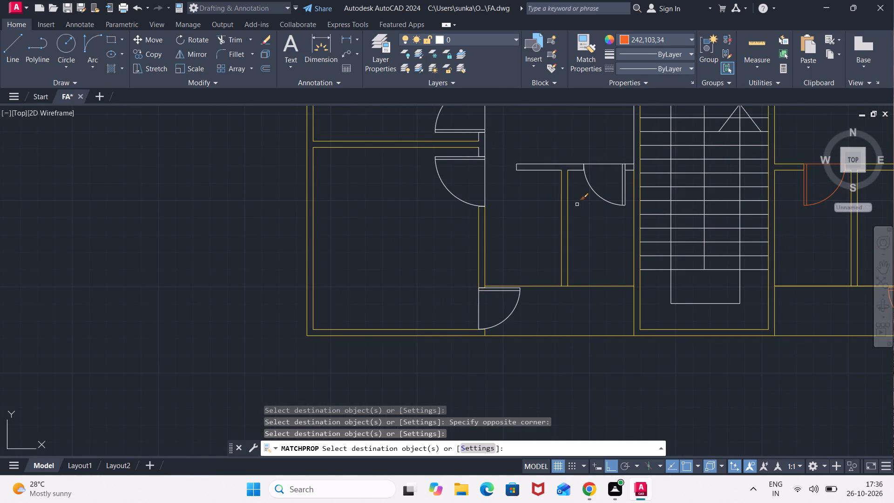
scroll(605, 184, "up", 1)
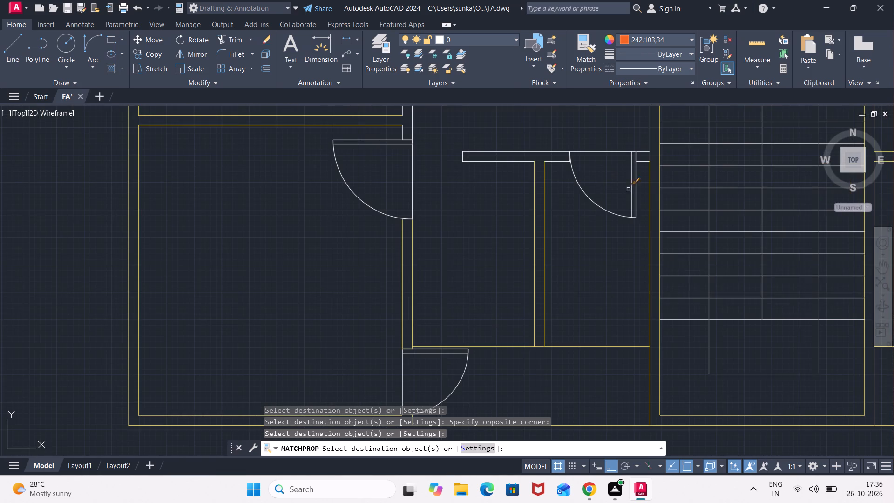
scroll(630, 189, "up", 1)
left_click(641, 186)
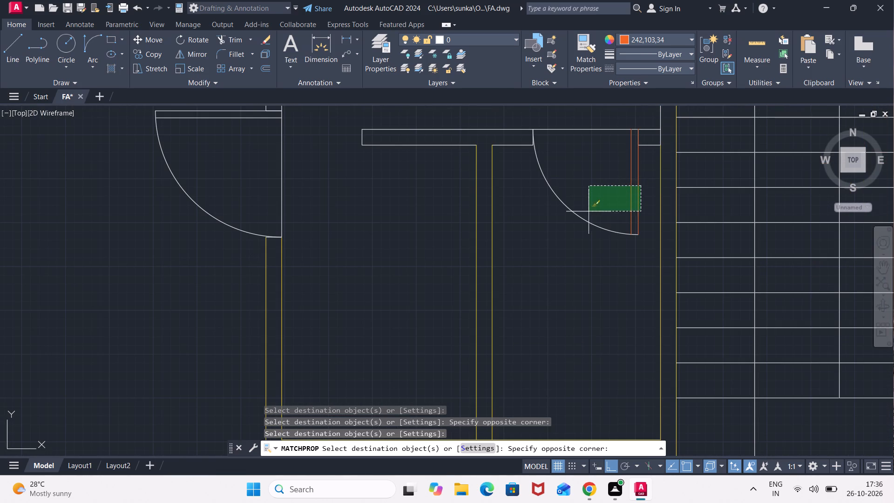
left_click(568, 222)
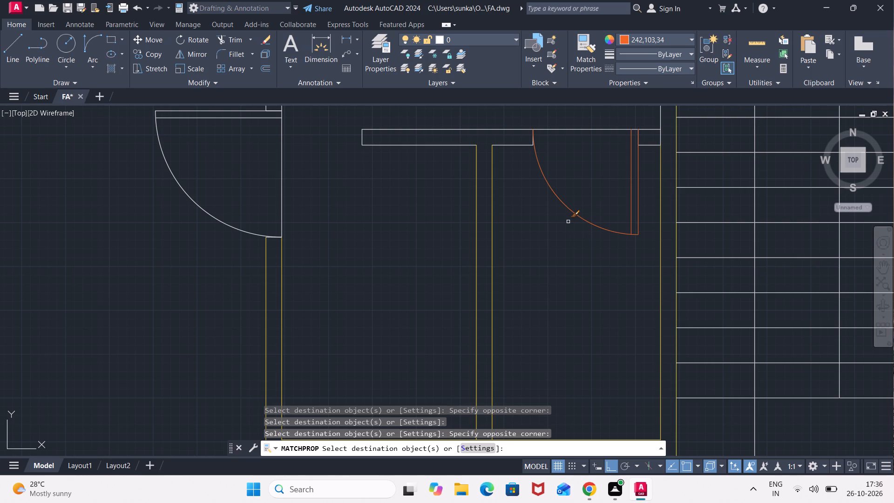
left_click(588, 129)
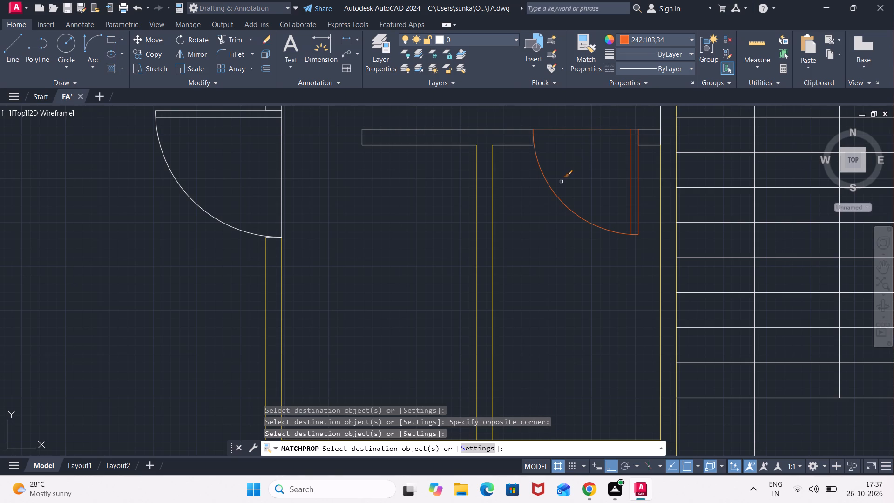
Match the orange properties onto the door of the lower southwest room, including its threshold line.
scroll(527, 202, "down", 1)
middle_click_drag(527, 202, 803, 256)
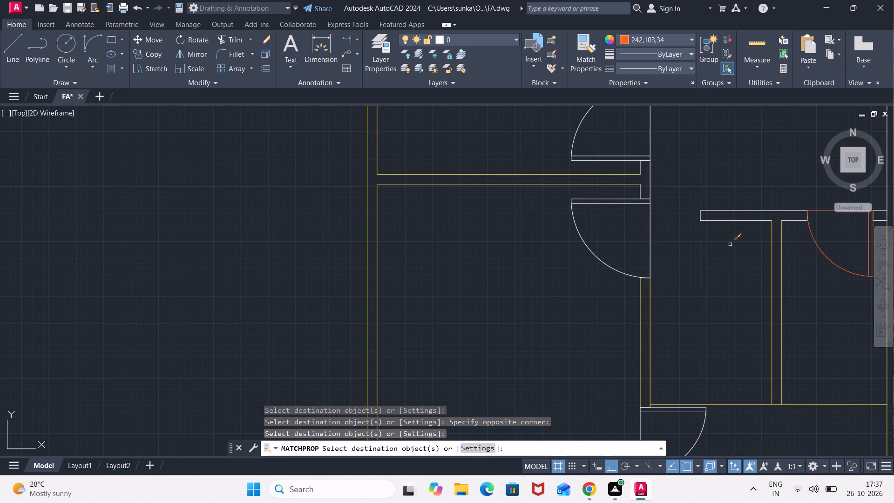
left_click(587, 194)
left_click(578, 249)
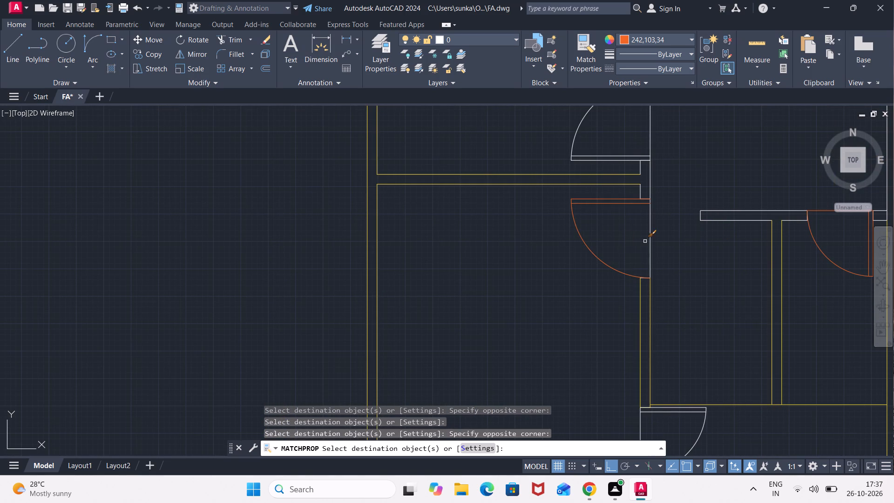
left_click(650, 243)
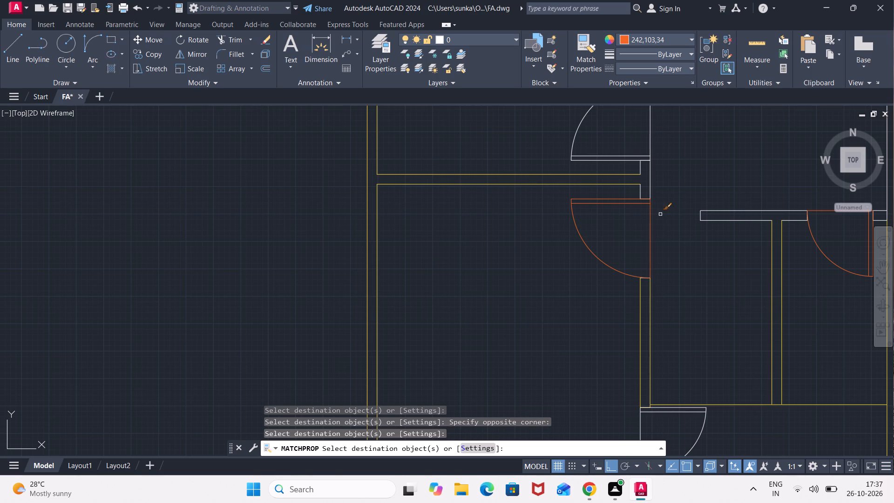
Match the orange properties onto the door of the upper southwest room, including its threshold line.
middle_click_drag(670, 186, 659, 258)
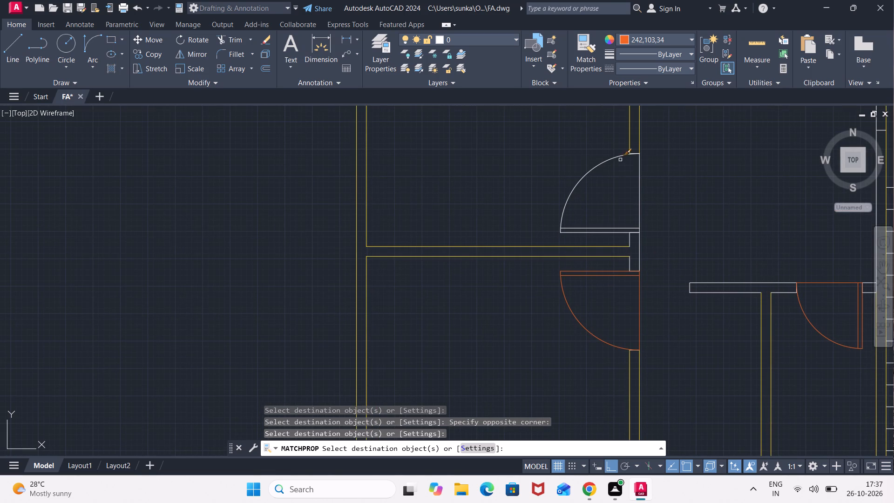
left_click(608, 149)
left_click(571, 234)
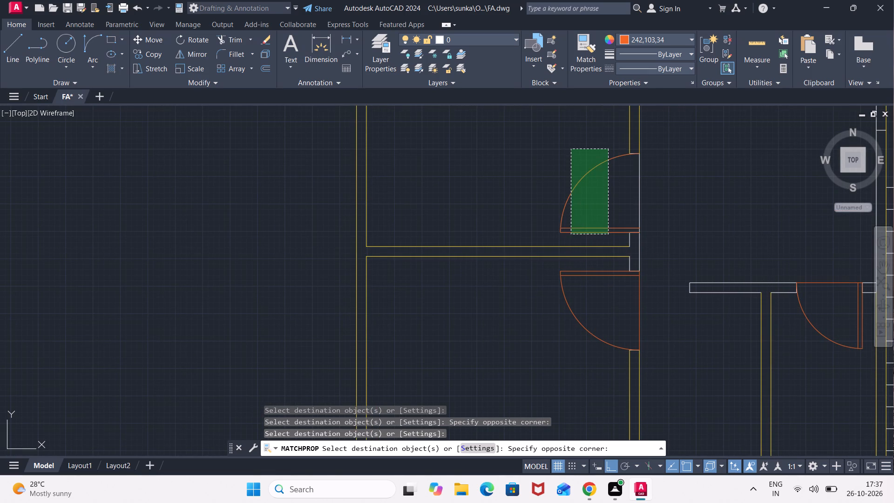
left_click(639, 205)
Match the orange properties onto the door at the west end of the southwestern strip, including its threshold line, and end the property matching.
scroll(653, 196, "down", 3)
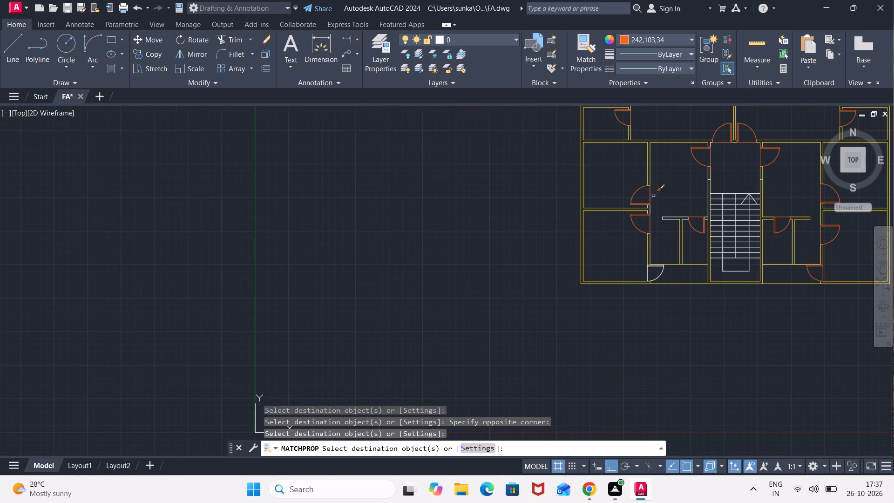
scroll(668, 267, "up", 1)
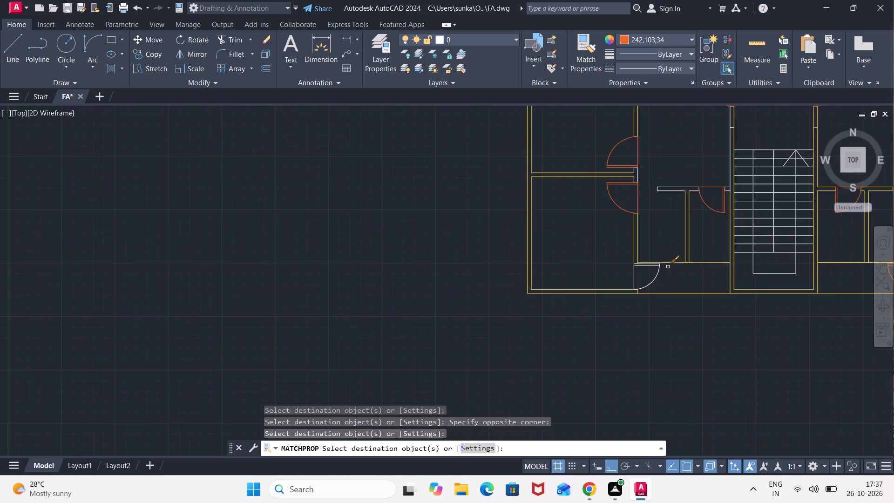
scroll(668, 267, "up", 5)
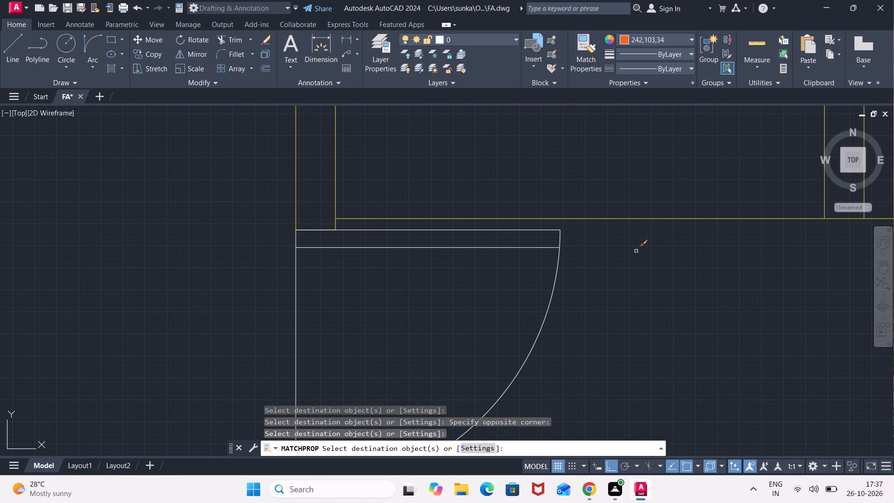
left_click(563, 229)
left_click(518, 299)
middle_click_drag(482, 299, 762, 247)
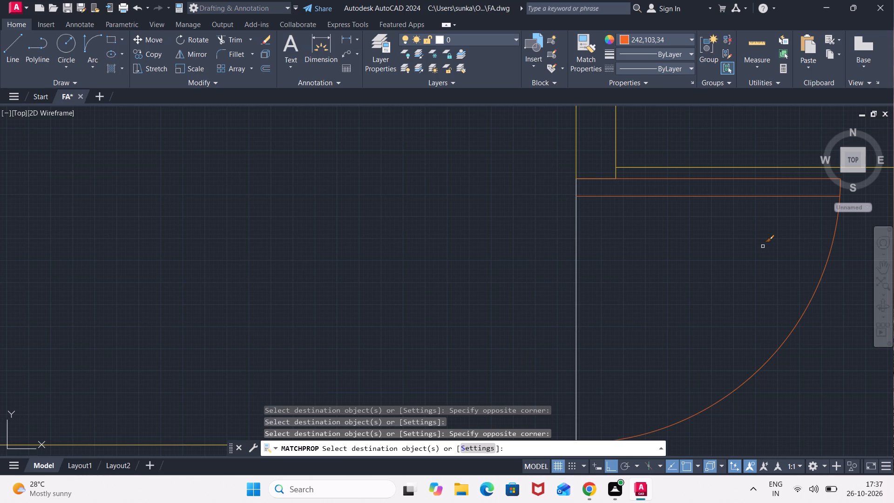
left_click(578, 270)
scroll(603, 258, "down", 4)
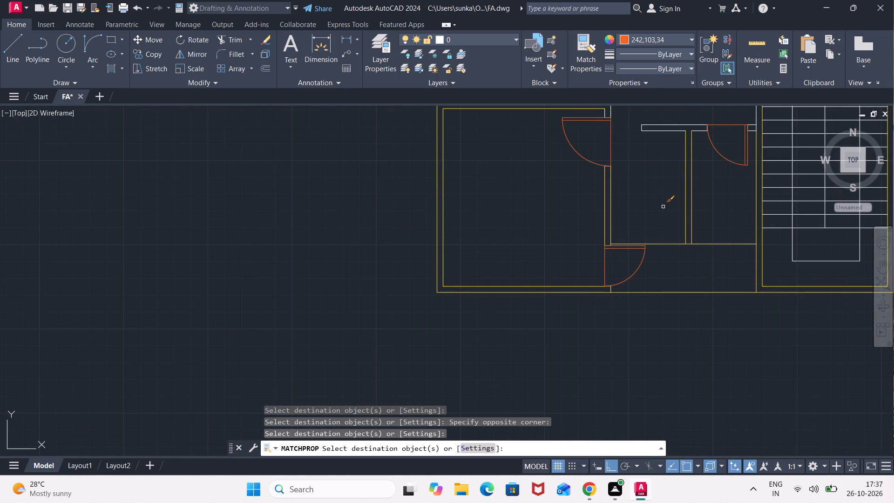
middle_click_drag(661, 189, 649, 279)
middle_click_drag(640, 175, 640, 300)
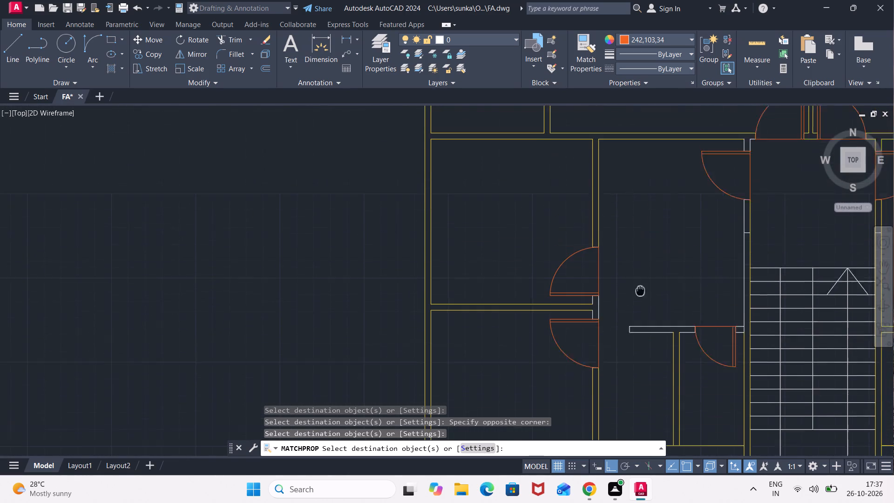
middle_click_drag(640, 300, 641, 310)
middle_click_drag(653, 236, 640, 301)
scroll(640, 301, "down", 2)
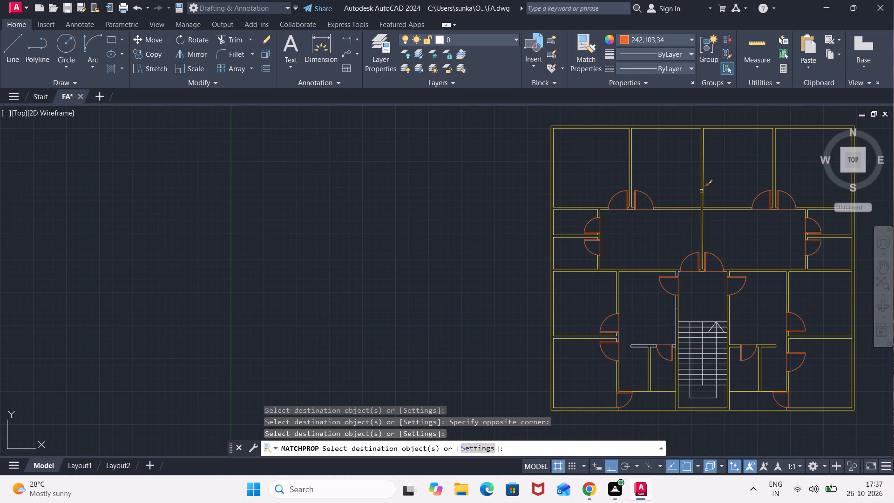
key("Escape")
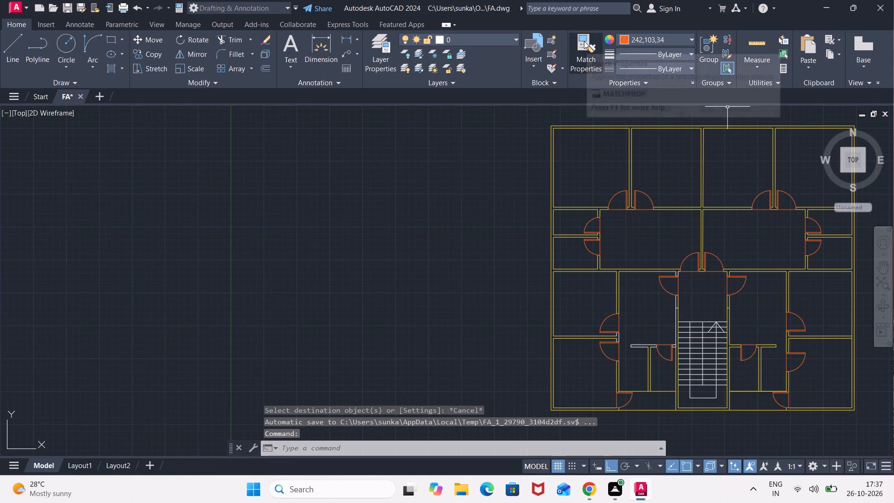
Match the yellow wall properties onto the short wall lines north of the door northwest of the stairs, including the corner jamb.
left_click(583, 46)
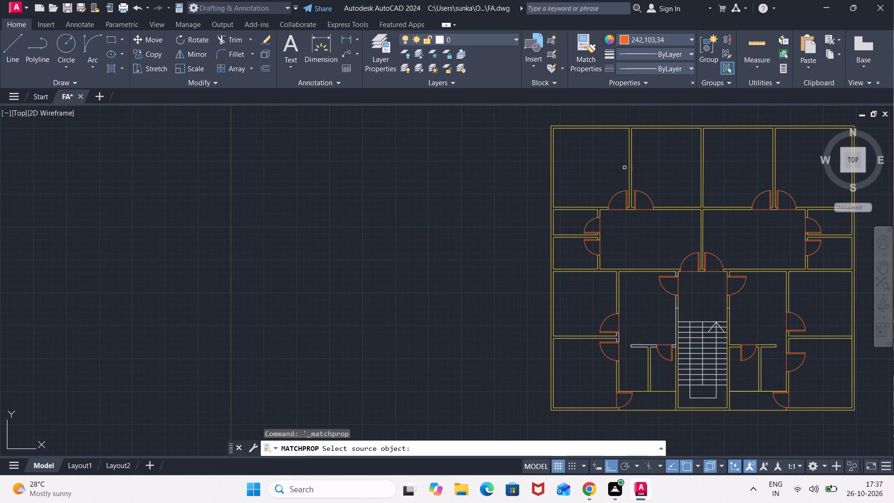
left_click(628, 176)
scroll(655, 264, "up", 2)
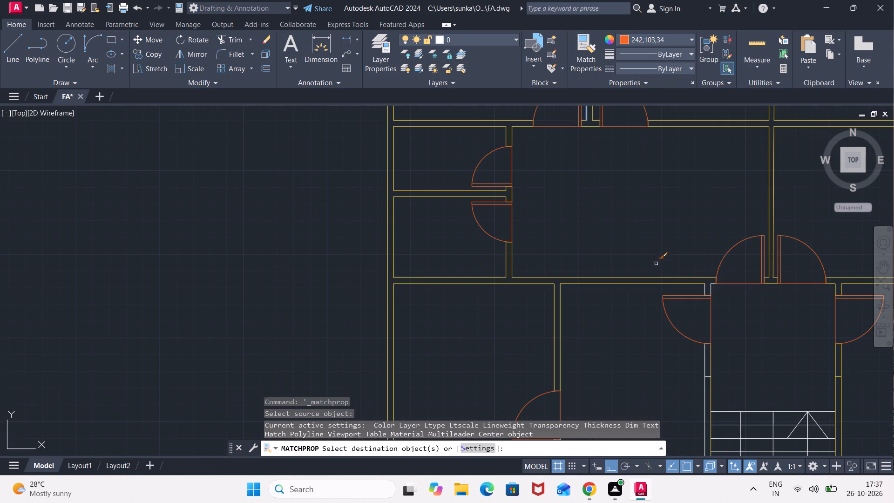
scroll(696, 289, "up", 2)
left_click(733, 292)
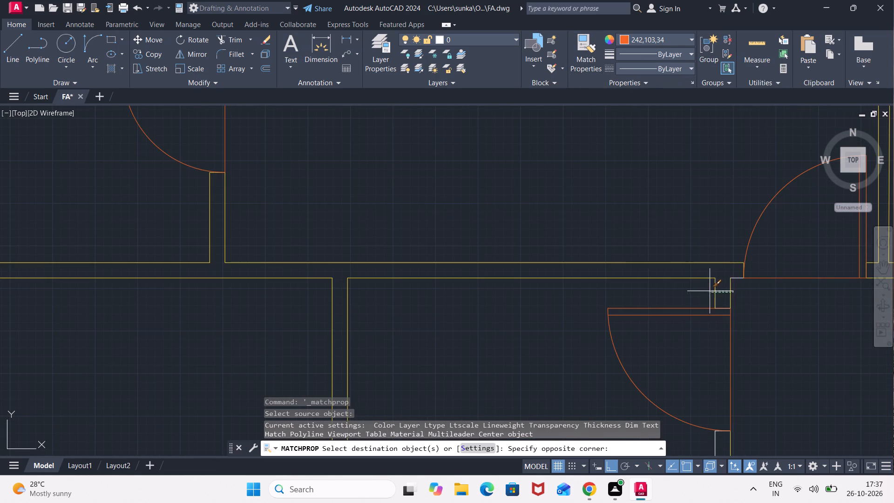
left_click(710, 291)
left_click(735, 279)
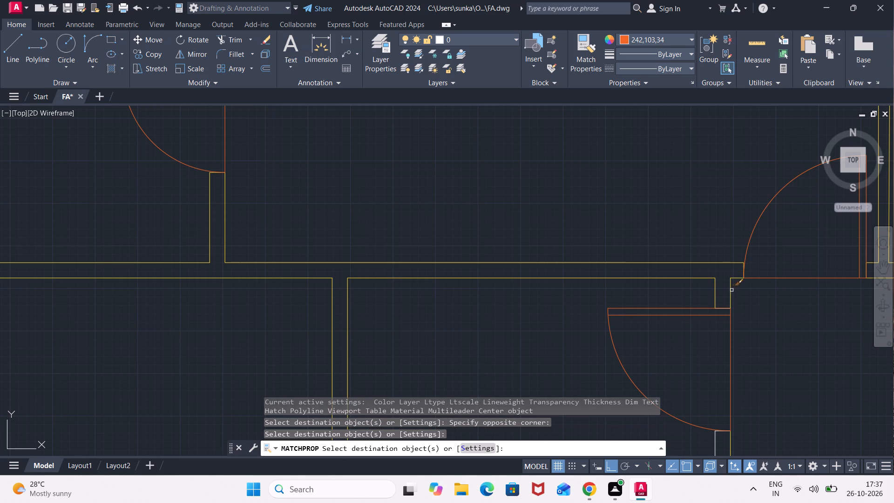
left_click(735, 293)
left_click(706, 299)
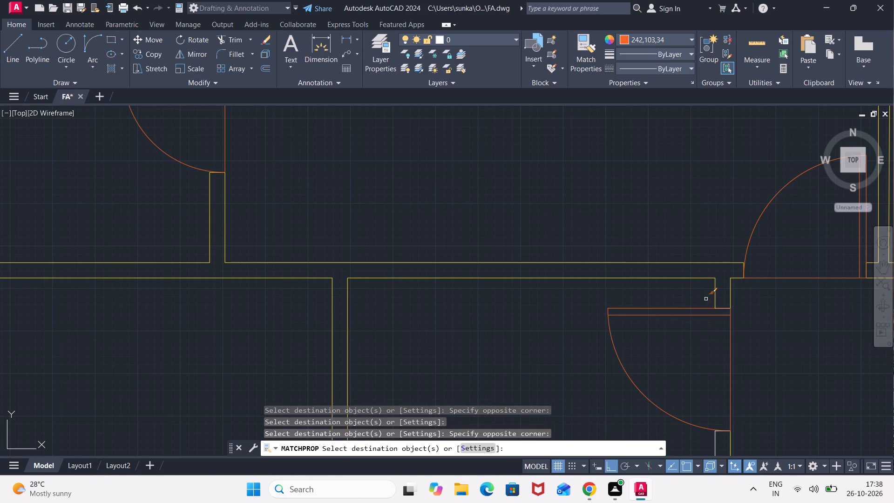
left_click(706, 299)
left_click(738, 328)
Match the yellow wall properties onto the wall lines south of the door northwest of the stairs, including the short cross line.
middle_click_drag(713, 353, 718, 292)
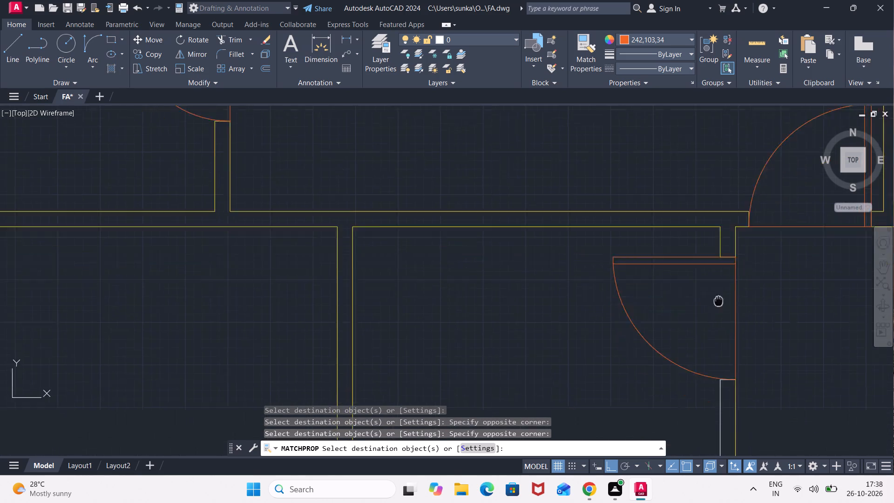
middle_click_drag(718, 292, 705, 202)
left_click(698, 255)
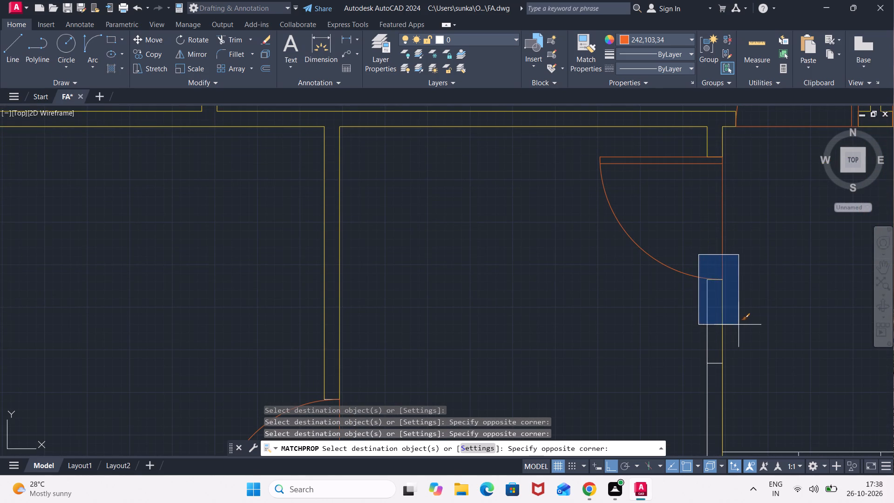
left_click(739, 325)
left_click(717, 329)
left_click(697, 343)
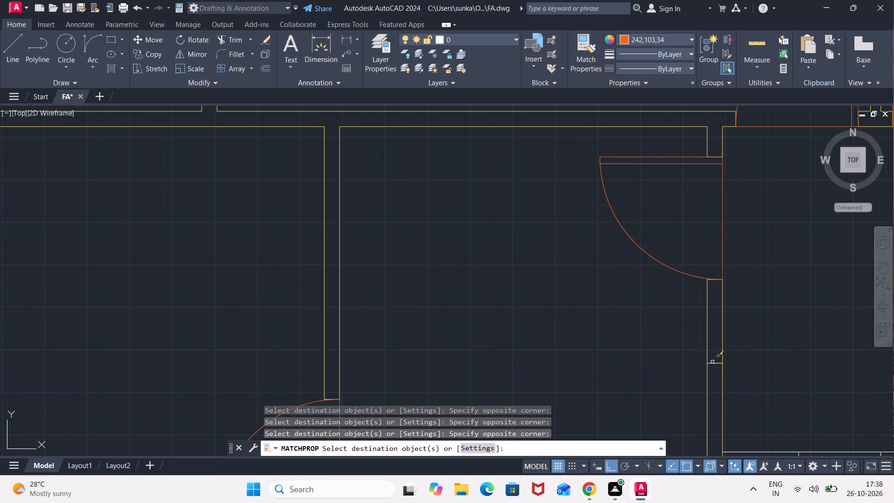
left_click(712, 365)
Match the yellow wall properties onto the partition lines on both sides of the small room's door west of the stairs, including its ends.
scroll(765, 332, "down", 3)
middle_click_drag(768, 330, 571, 227)
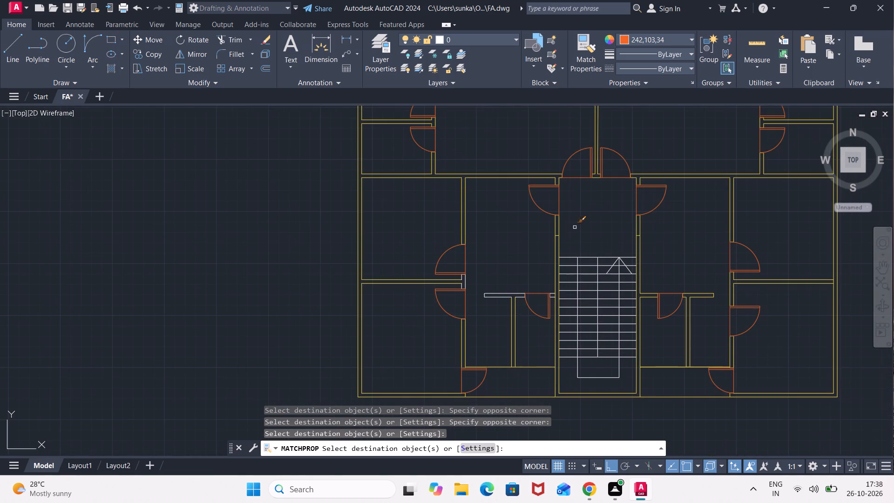
scroll(650, 208, "up", 2)
scroll(490, 250, "down", 1)
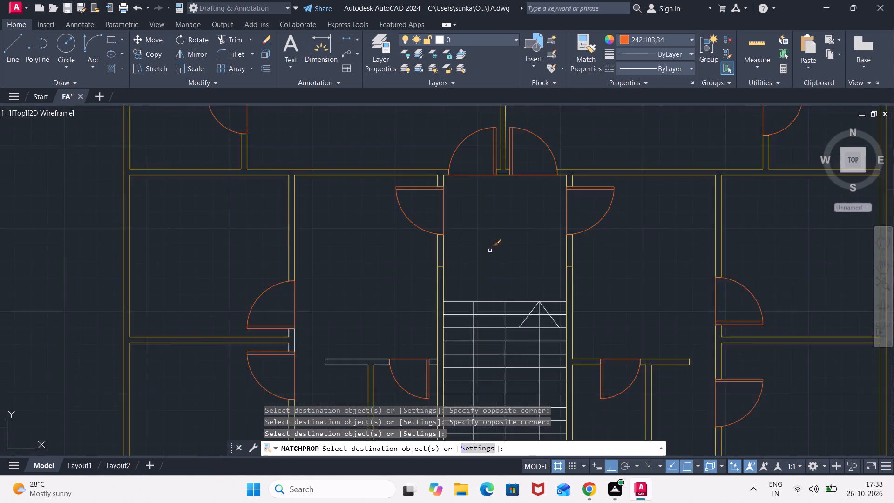
scroll(489, 252, "down", 1)
middle_click_drag(487, 246, 581, 149)
scroll(537, 233, "up", 3)
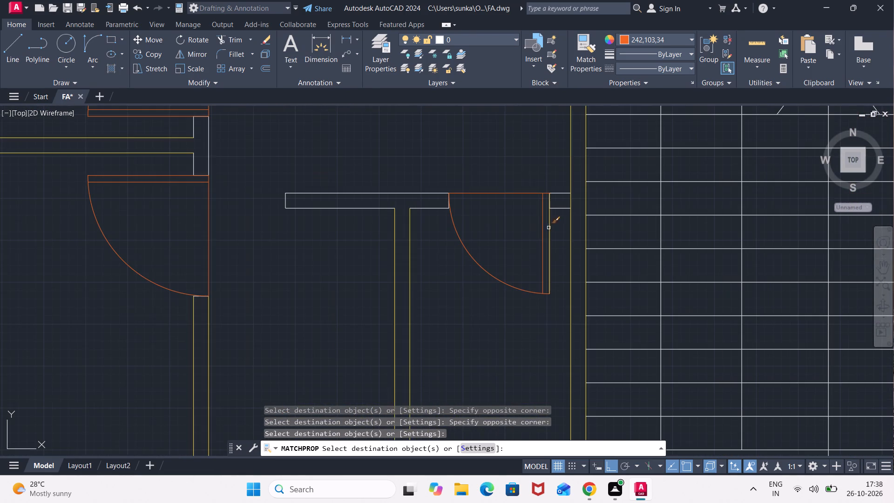
left_click(574, 185)
left_click(562, 220)
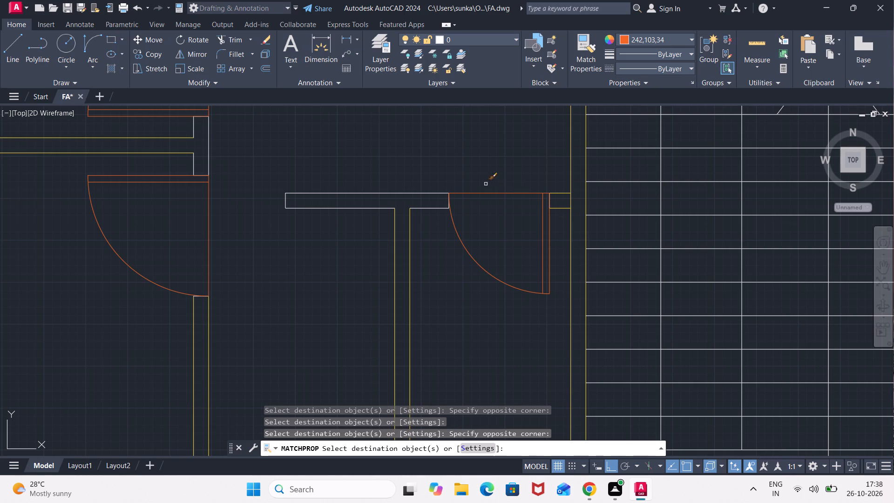
left_click(442, 167)
left_click(339, 212)
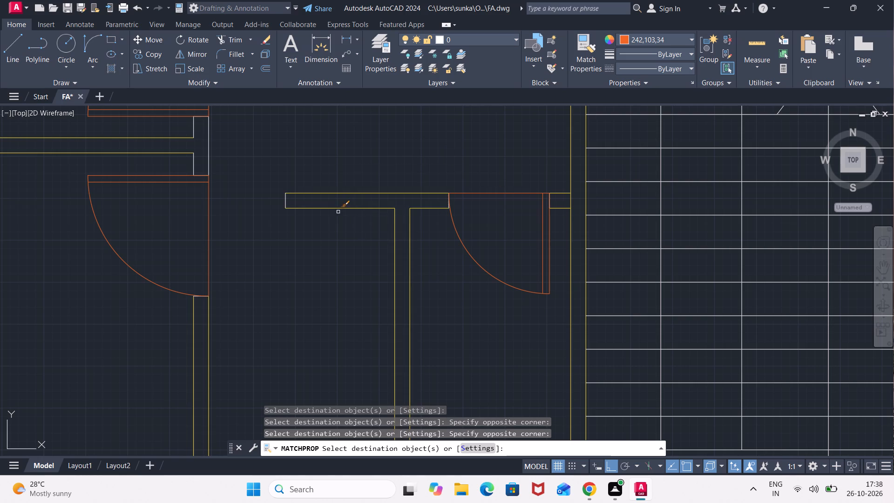
scroll(441, 215, "up", 5)
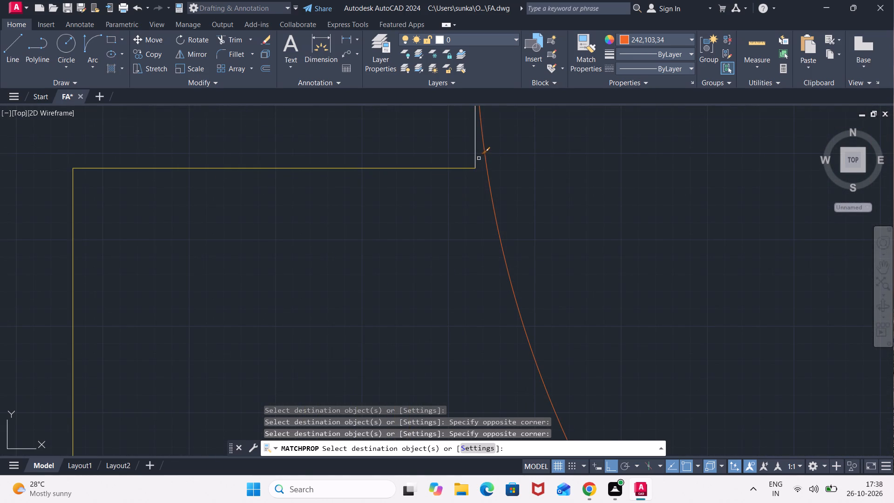
left_click(475, 160)
scroll(434, 221, "down", 4)
middle_click_drag(427, 233, 602, 244)
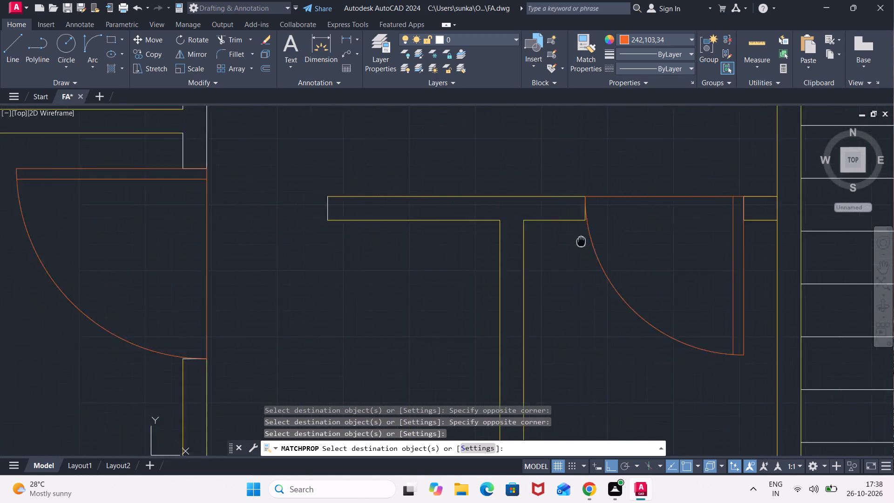
middle_click_drag(602, 244, 716, 251)
left_click(499, 197)
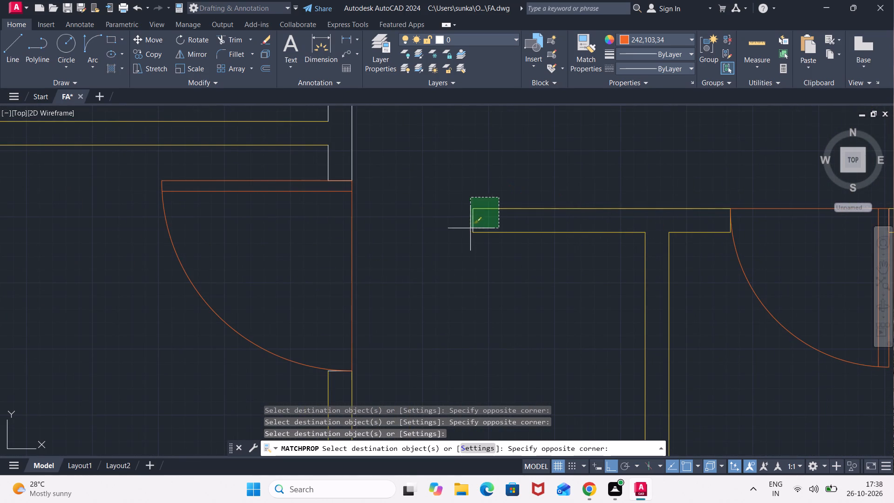
left_click(463, 234)
Match the yellow wall properties onto the white wall-end lines between the doors of the two southwest rooms.
scroll(428, 199, "down", 2)
middle_click_drag(427, 197, 626, 241)
scroll(612, 221, "up", 1)
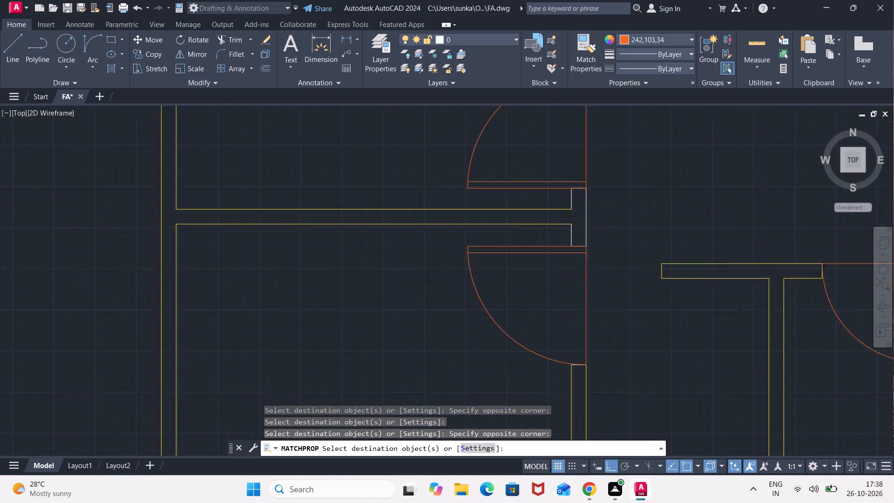
scroll(612, 221, "up", 2)
left_click(556, 230)
left_click(491, 247)
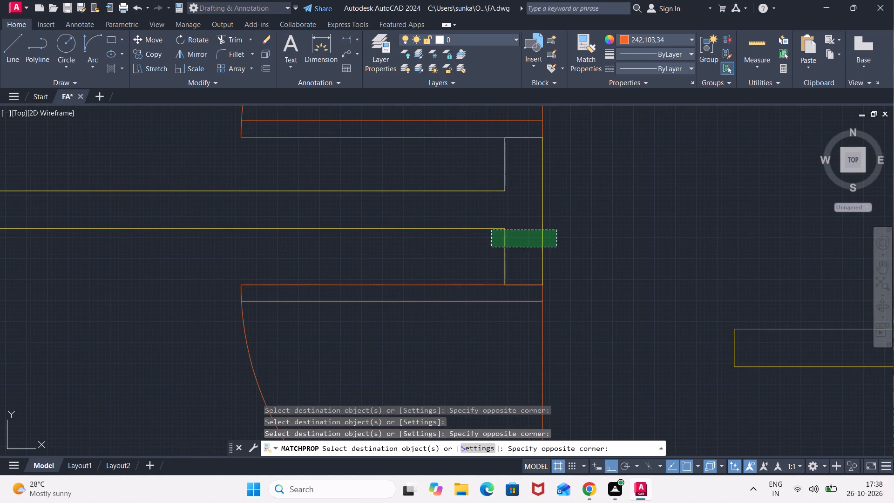
left_click(520, 174)
left_click(488, 171)
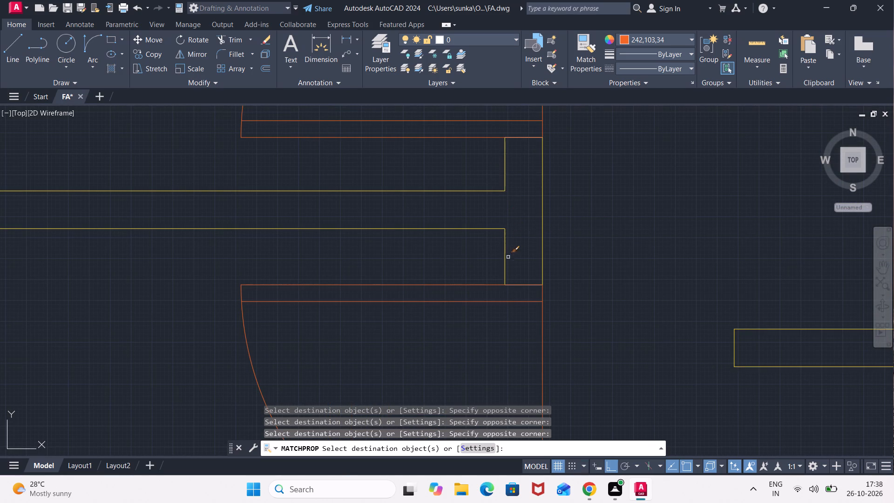
left_click(496, 264)
left_click(589, 302)
Try to match the yellow wall properties onto the partition between the two northwest rooms, and end the property matching.
scroll(656, 277, "down", 4)
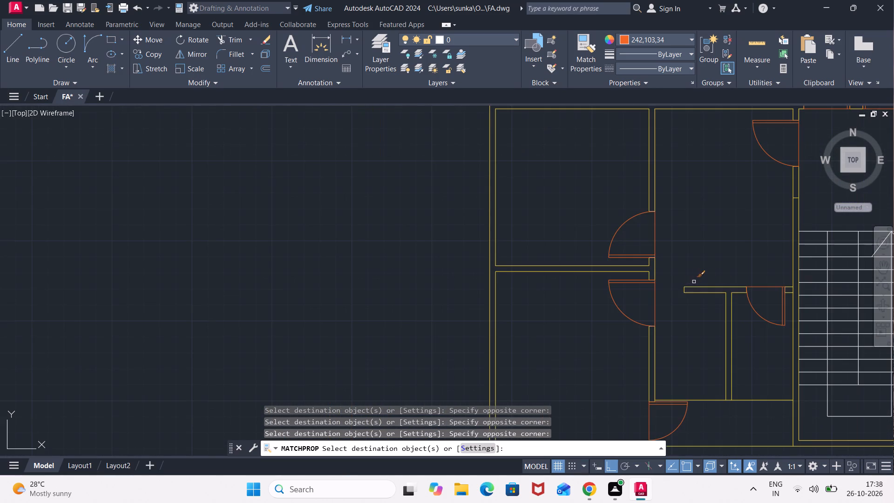
middle_click_drag(725, 282, 621, 187)
middle_click_drag(630, 155, 623, 209)
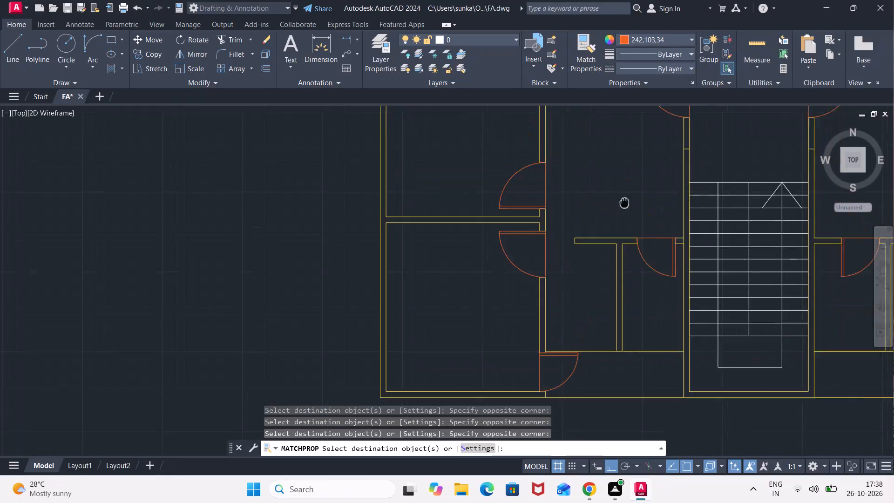
middle_click_drag(623, 209, 605, 251)
scroll(655, 197, "down", 2)
middle_click_drag(680, 190, 663, 240)
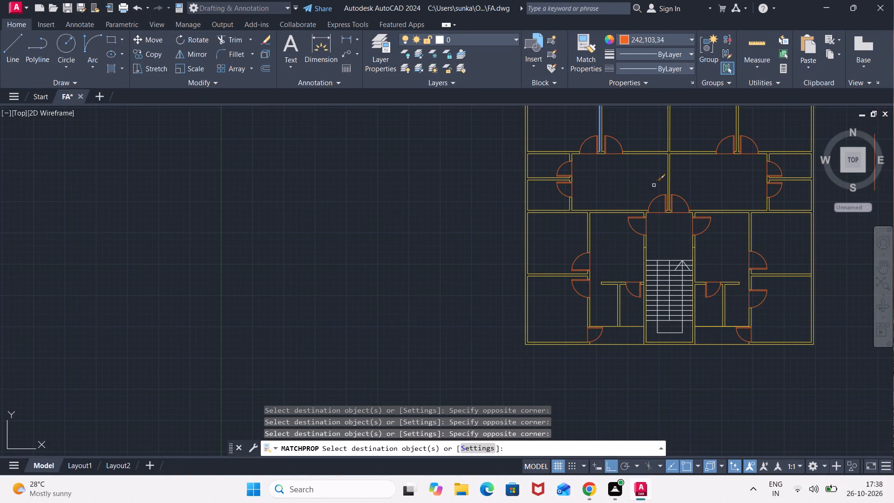
middle_click_drag(636, 127, 636, 177)
scroll(595, 159, "up", 2)
left_click(594, 156)
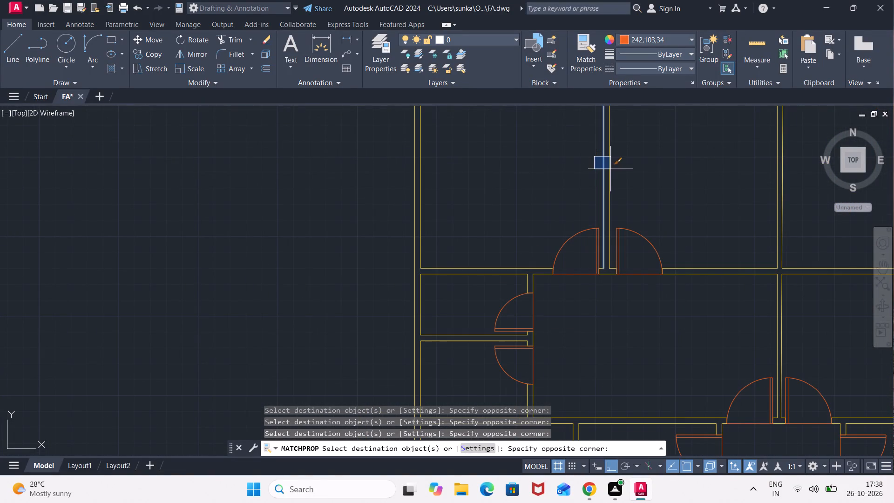
left_click(617, 168)
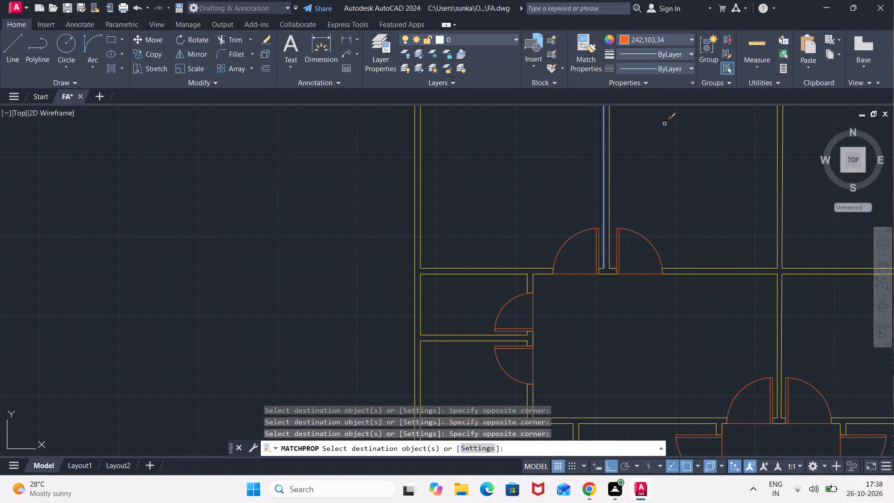
key("Escape")
Delete the stray orange vertical line outside the plan's east wall.
scroll(635, 212, "down", 3)
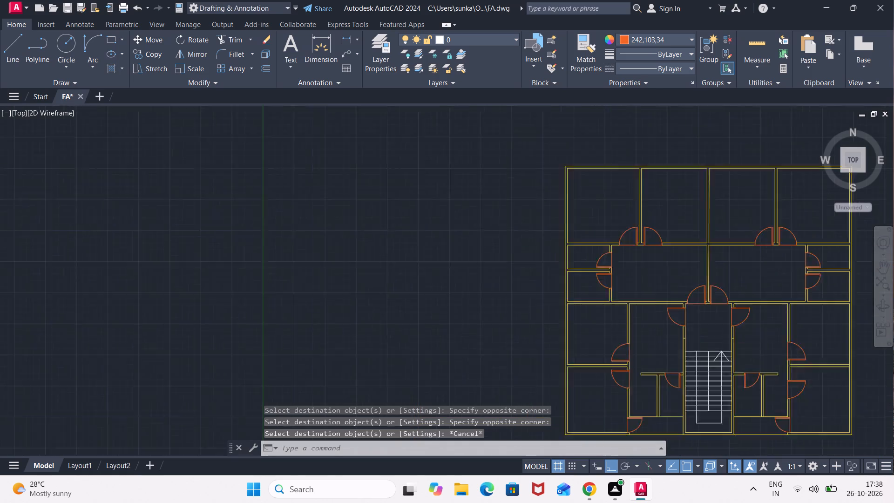
scroll(678, 235, "down", 1)
middle_click_drag(679, 235, 620, 170)
scroll(706, 210, "up", 3)
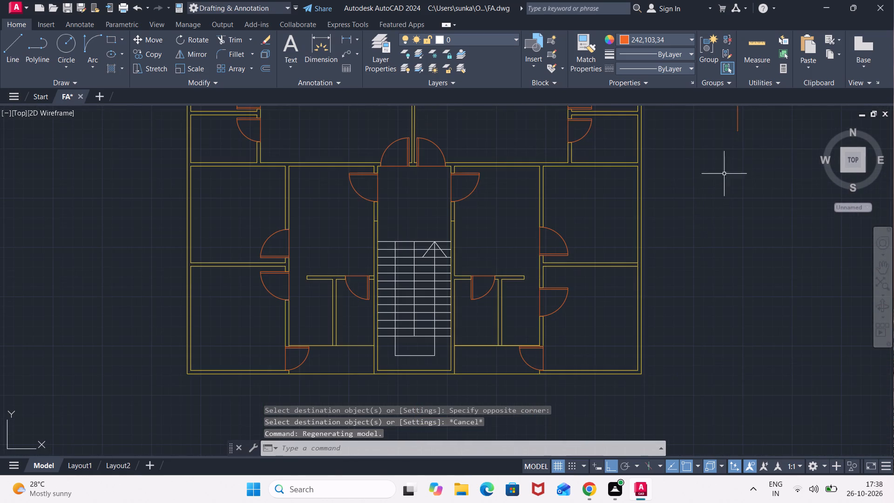
left_click(753, 123)
left_click(722, 129)
key("Delete")
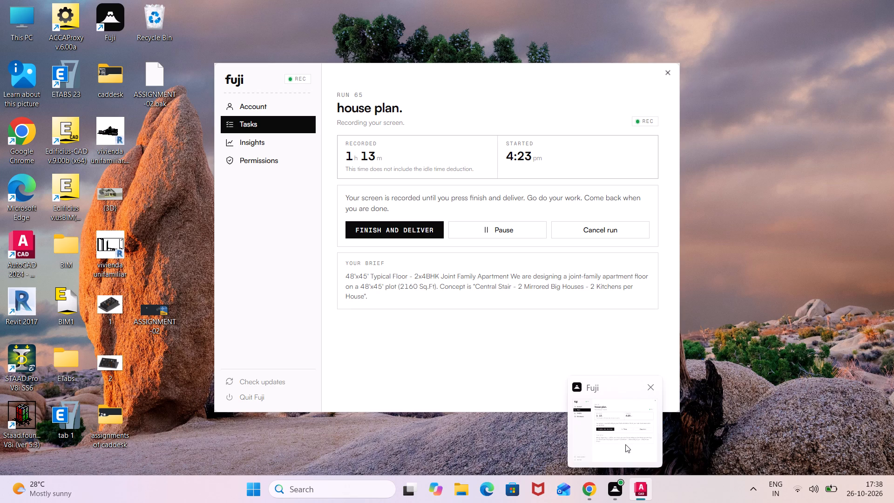
Place the single-line text "BED ROOM" with 6" height and 0 rotation in the large west room northwest of the stairs.
middle_click_drag(522, 322, 646, 372)
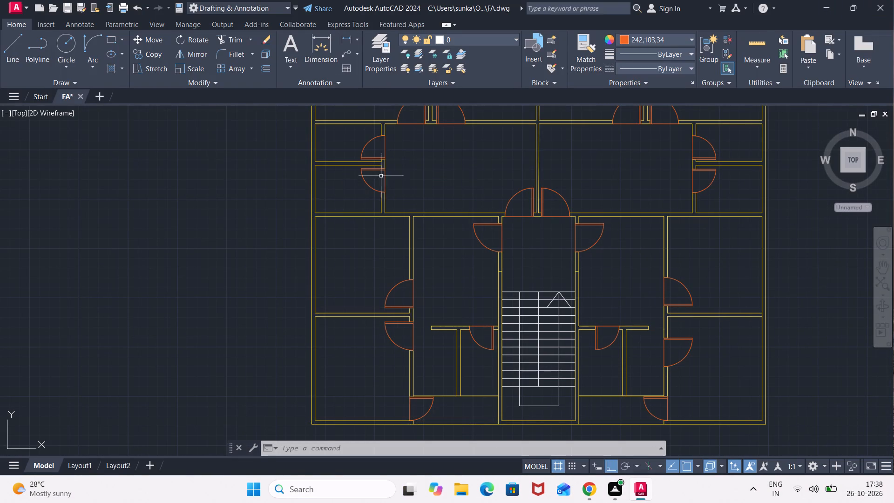
left_click(284, 61)
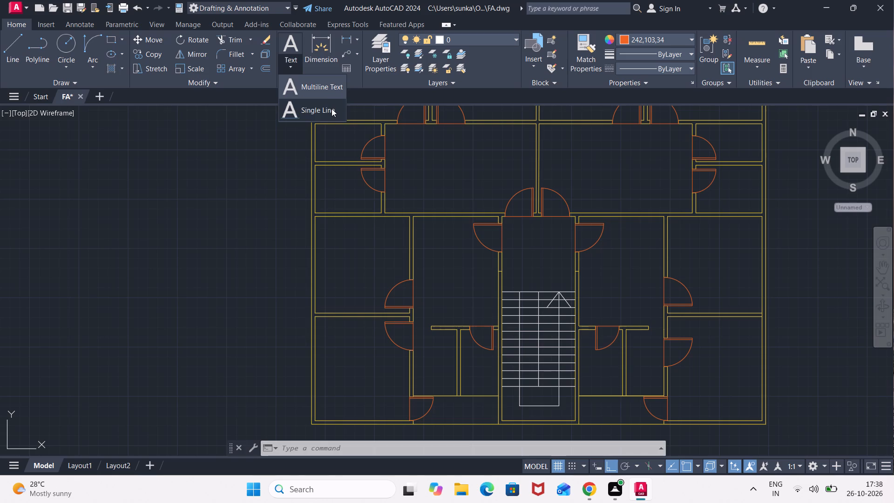
left_click(332, 109)
left_click(438, 149)
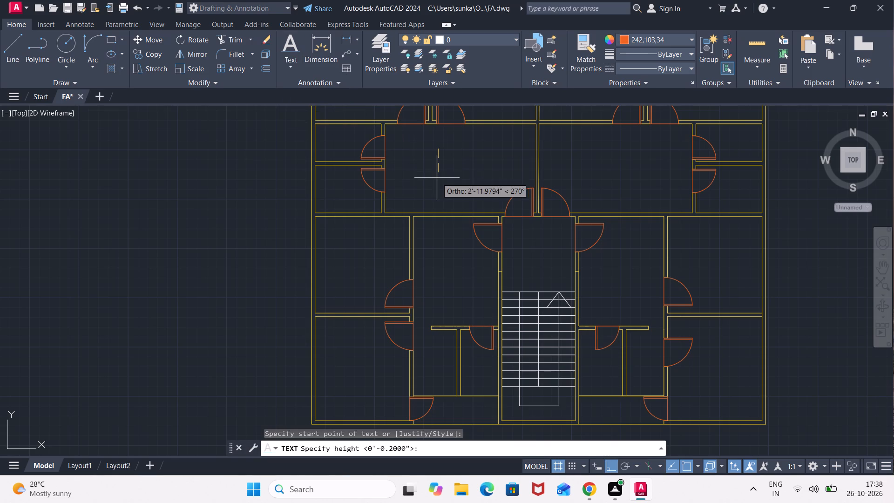
key("6")
key("shift+quotedbl")
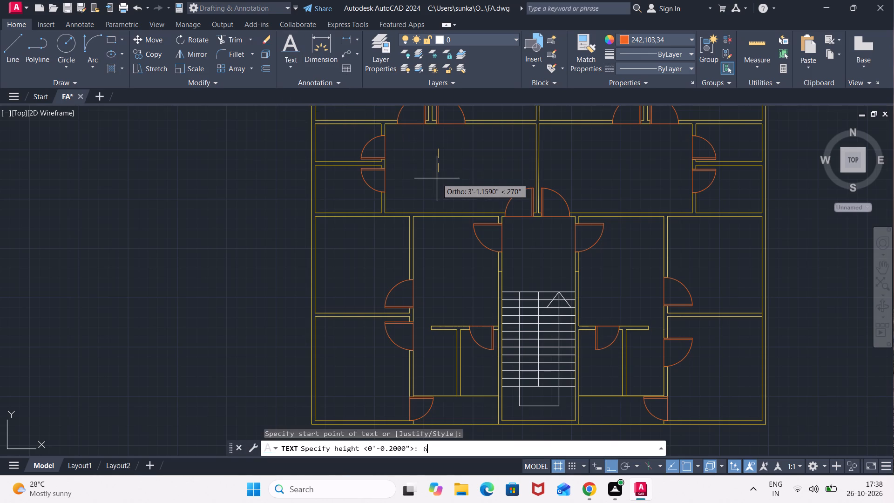
key("Return")
key("0")
key("Return")
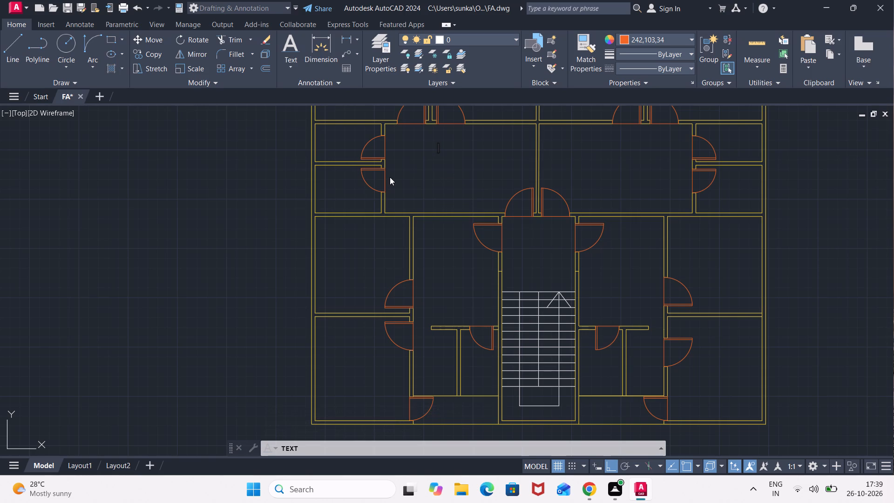
key("b")
key("e")
type("D ROOM")
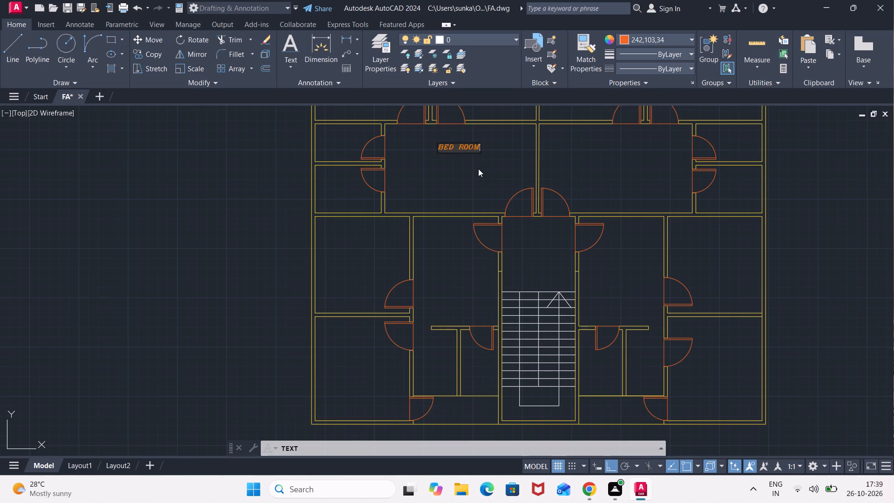
key("Return")
key("Return")
key("Return")
key("Return")
key("Return")
key("Return")
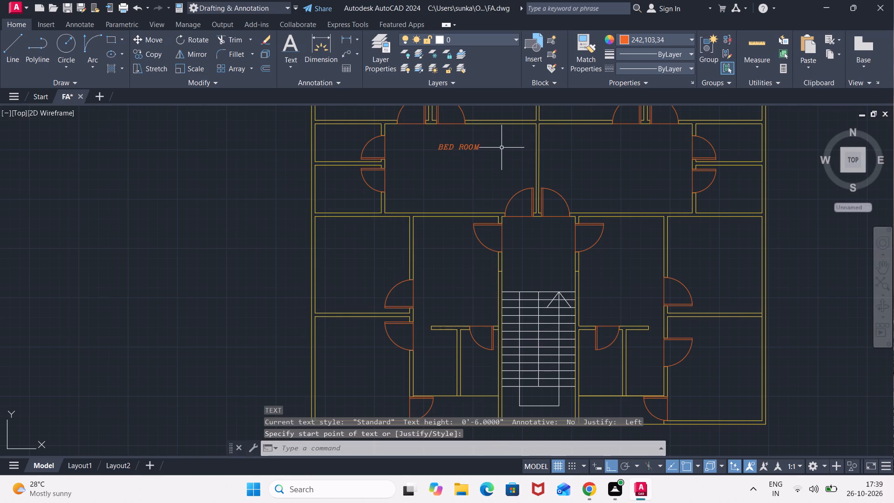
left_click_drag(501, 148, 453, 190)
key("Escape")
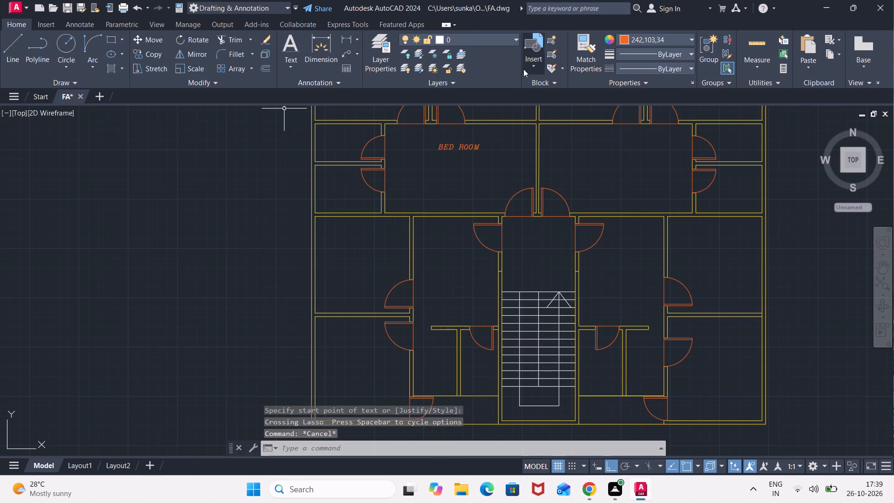
Place single-line text with 6" height and 0 rotation reading "BED ROOM" over "12'X11'" in the northwest corner room.
left_click(281, 61)
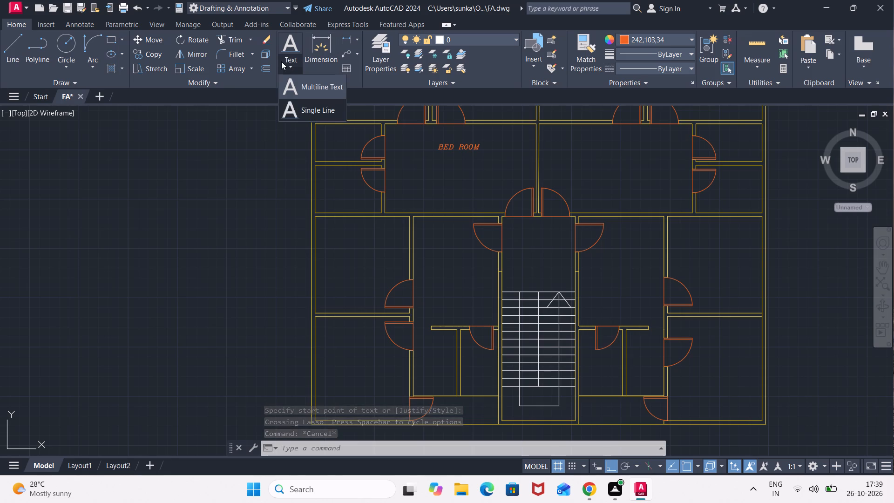
left_click(306, 109)
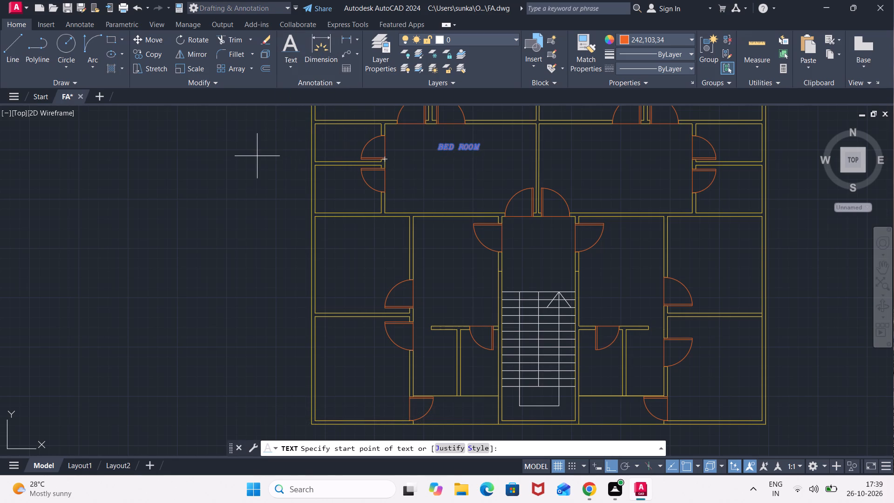
left_click_drag(257, 156, 259, 196)
key("6")
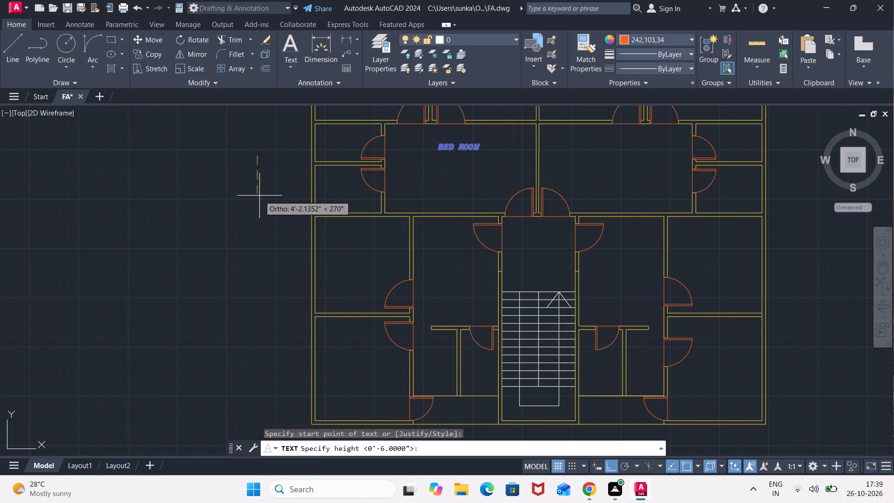
key("shift+quotedbl")
key("Return")
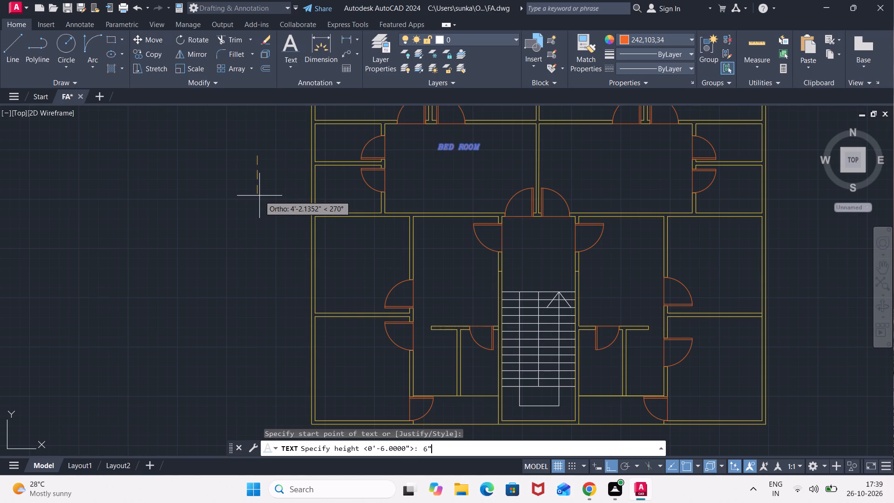
key("0")
key("Return")
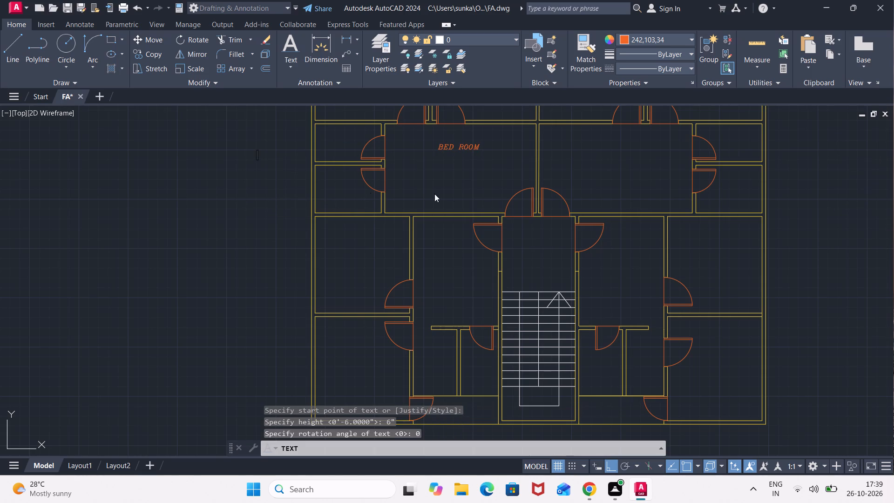
left_click(481, 145)
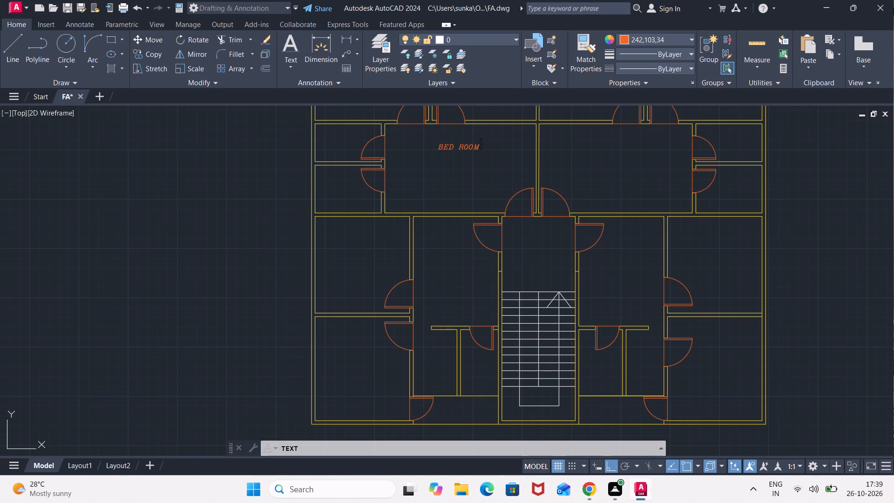
scroll(551, 199, "down", 1)
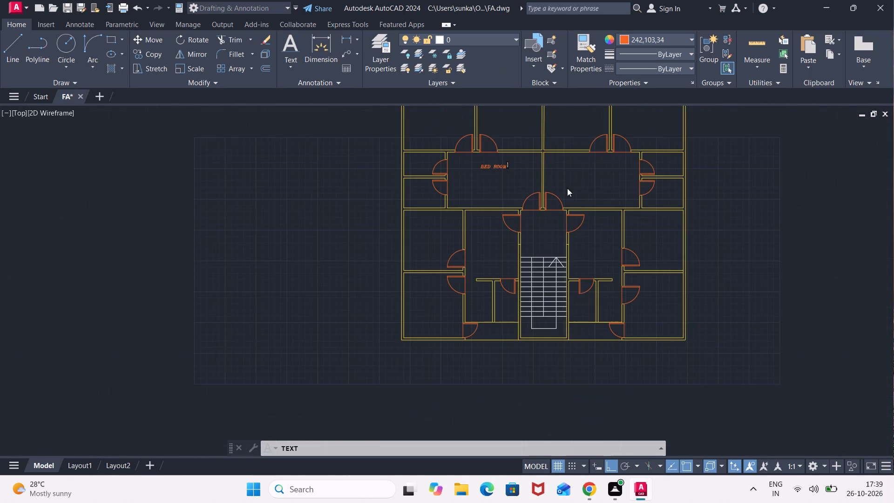
middle_click_drag(571, 183, 525, 276)
scroll(502, 228, "up", 1)
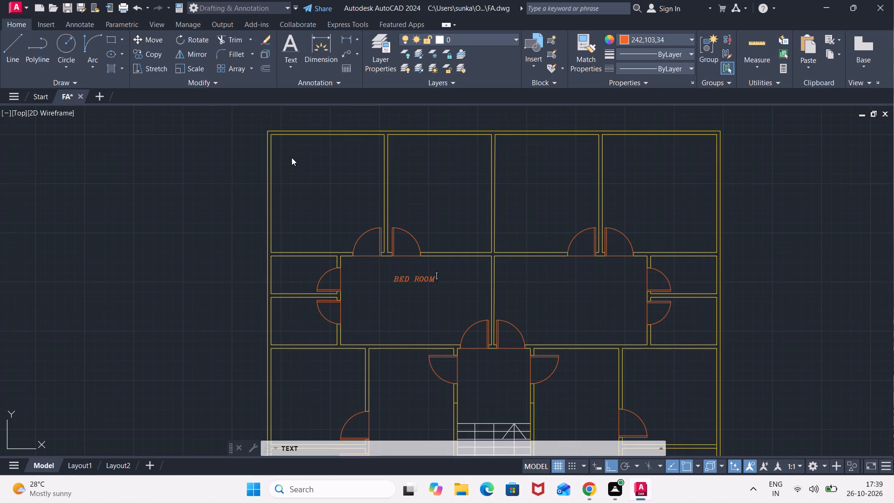
left_click(276, 239)
type("BED ROOM")
key("space")
key("Return")
type("12'")
key("x")
key("1")
key("1")
key("apostrophe")
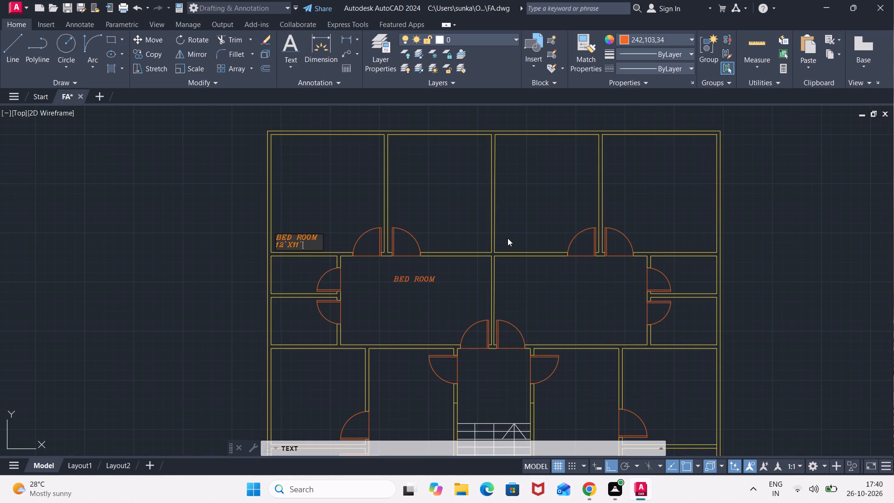
Add the two-line label "BED ROOM" and "11'X12'6"" in the second room from the west along the north wall, beside its door.
left_click(424, 237)
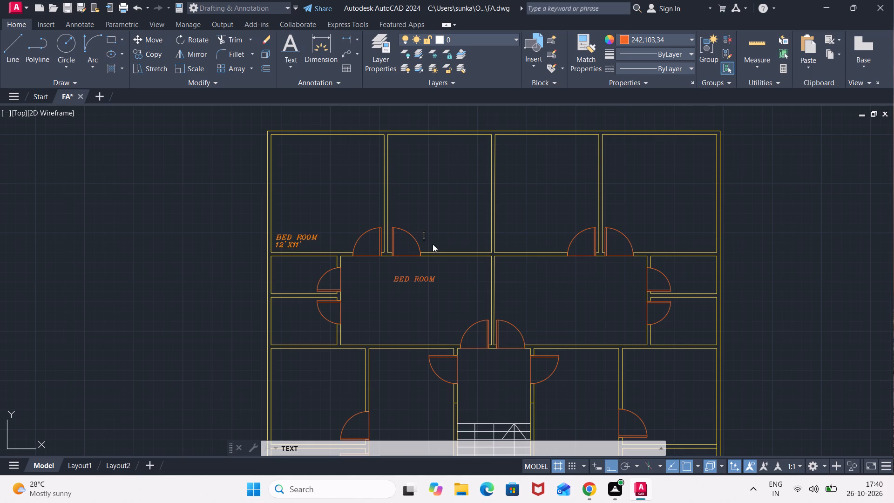
left_click(428, 244)
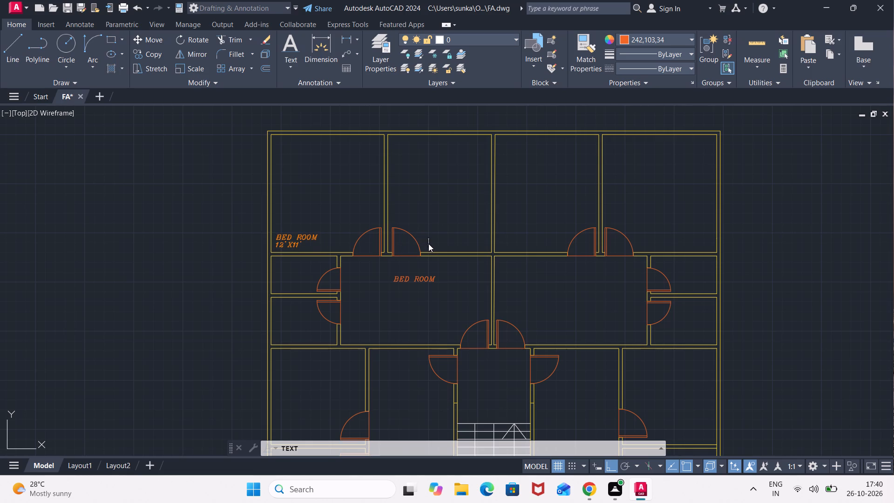
left_click(427, 241)
type("BED ROOM")
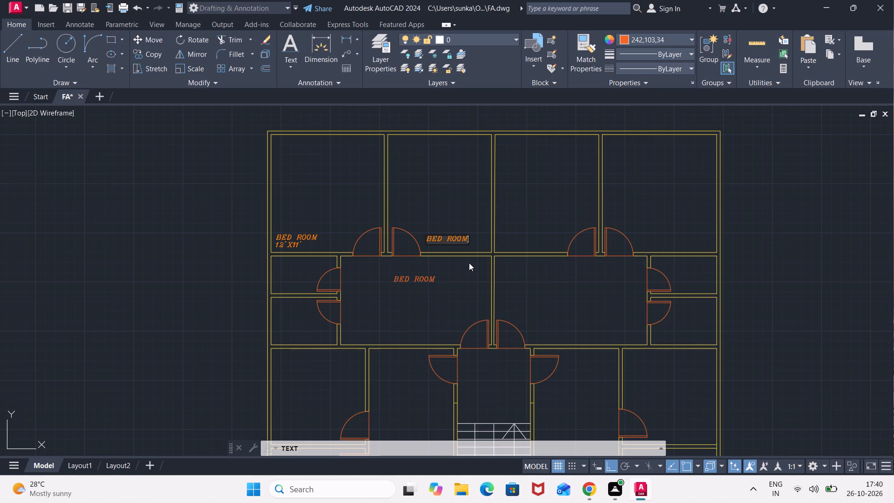
key("Return")
type("11'")
key("x")
type("12")
key("apostrophe")
key("6")
key("shift+quotedbl")
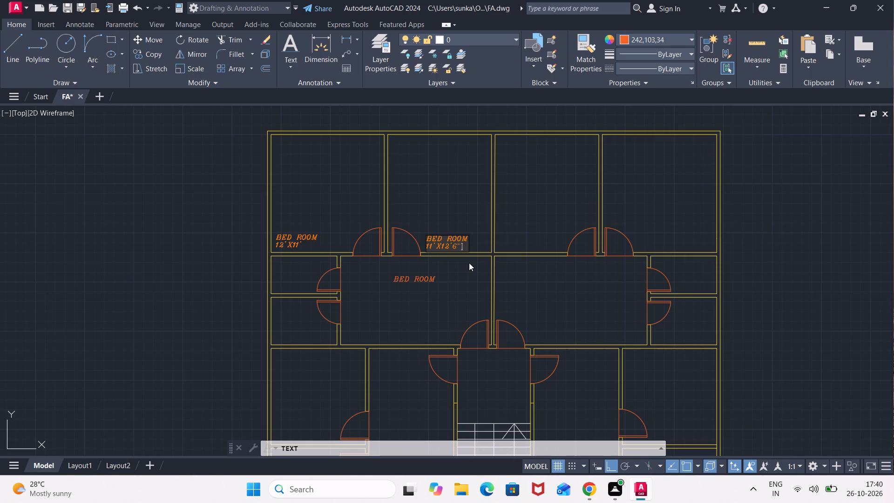
Add the two-line label "BED ROOM" and "11'X12'6"" in the third room from the west along the north wall.
left_click(500, 240)
type("BED ROOM")
key("Return")
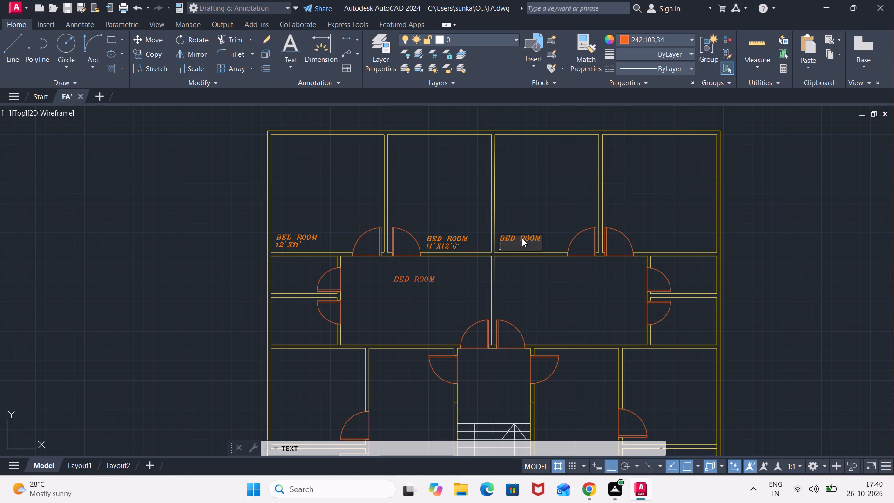
type("11'")
key("x")
type("12'")
type("6\"")
Add the two-line label "BED ROOM" and "12'X11'" in the northeast corner room, beside its door.
left_click(643, 234)
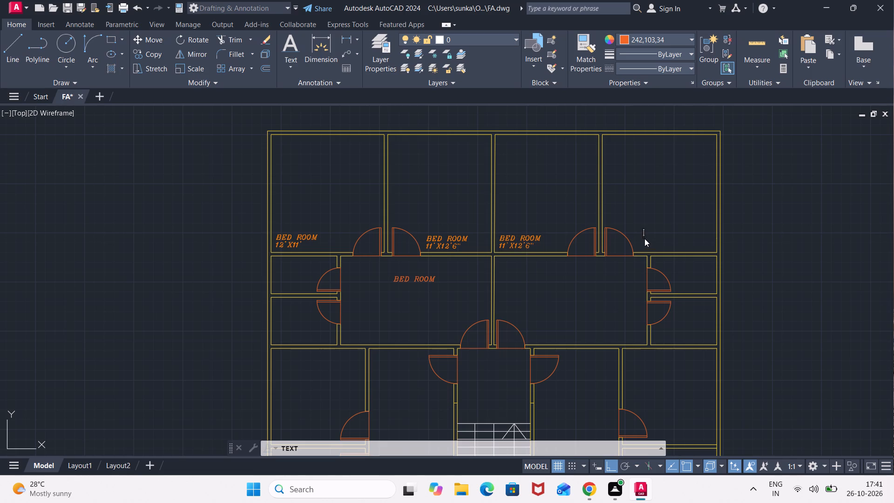
left_click(644, 238)
type("BED")
key("space")
type("ROOM")
key("Return")
type("12'")
key("x")
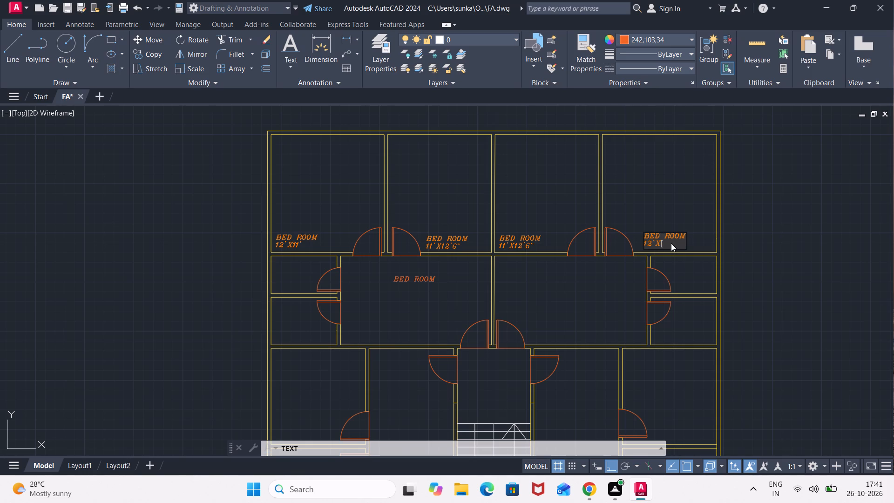
type("11'")
Add the two-line label "BATH ROOM" and "7'X4'" in the small west-side room directly south of the northwest bedroom.
left_click(279, 265)
type("BATH")
key("space")
type("RP")
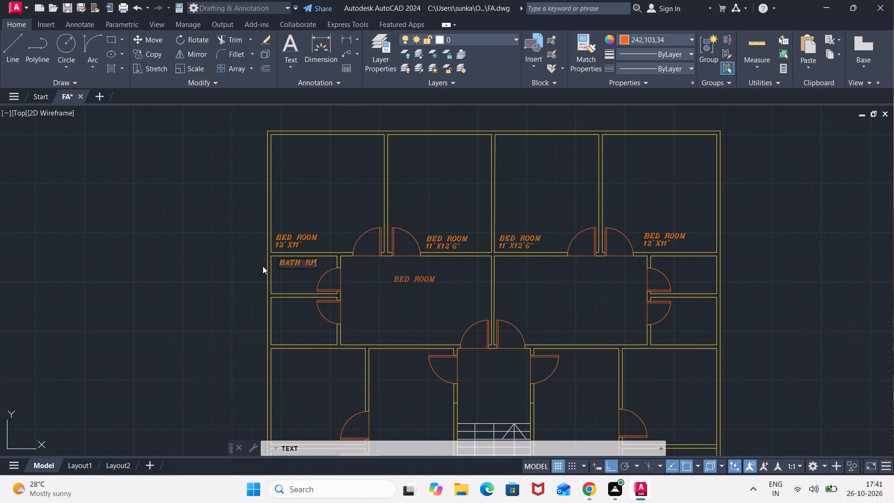
key("o")
key("BackSpace")
key("BackSpace")
type("OOM")
key("Return")
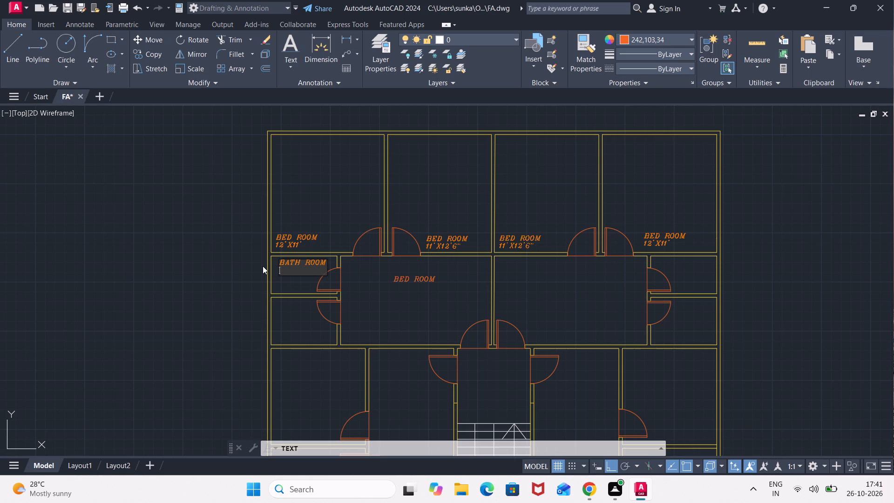
type("7'")
key("x")
key("4")
key("apostrophe")
Add the two-line label "DRAW/DIN" and "16'X9'5"" in the large west central room, below the stray "BED ROOM" text.
left_click(393, 301)
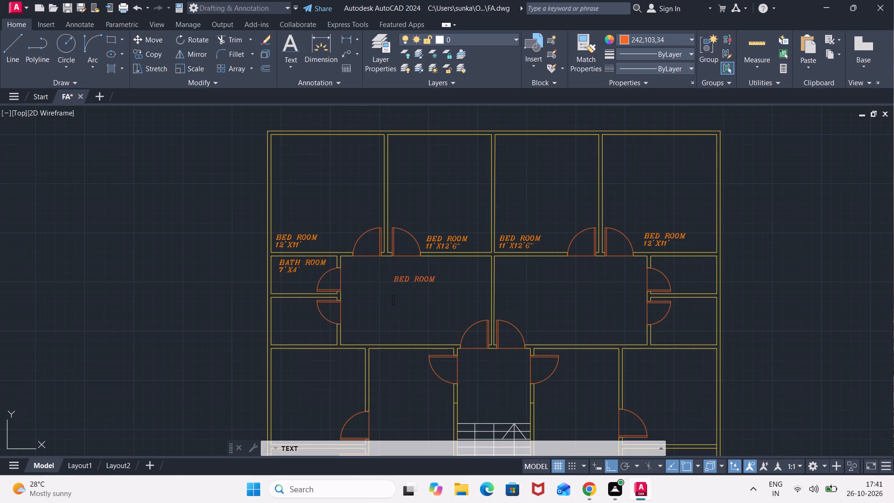
left_click(386, 297)
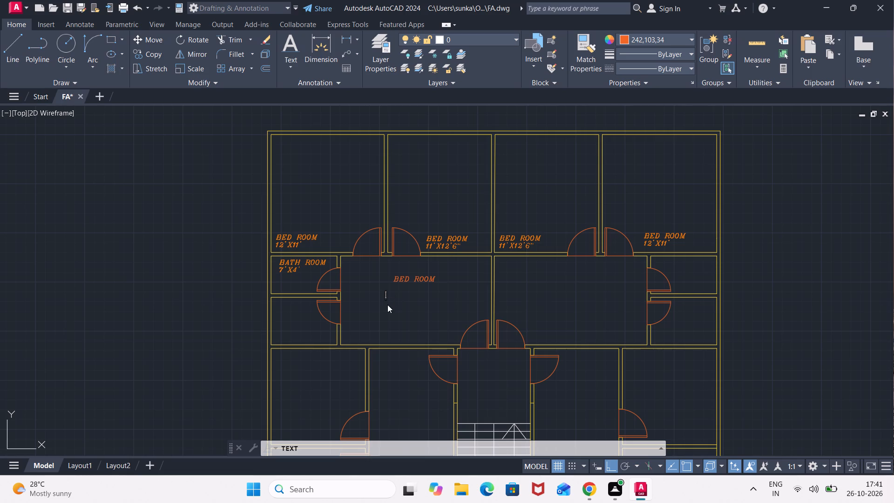
left_click(387, 305)
type("DRAW")
key("slash")
type("DIN")
key("Return")
type("16")
key("apostrophe")
key("x")
type("9'")
type("5\"")
Add the two-line label "DRAW/DIN" and "16X9'5"" in the middle of the large east central room.
left_click(540, 301)
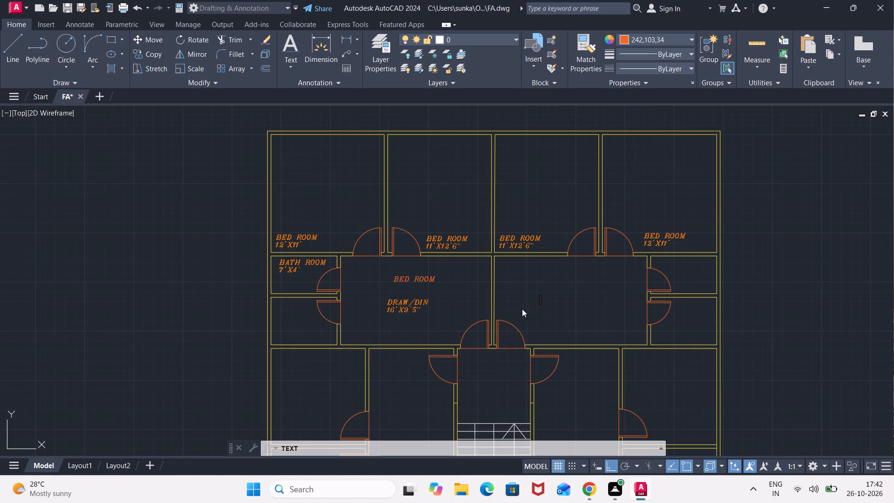
left_click(546, 303)
left_click(551, 299)
type("DRAW")
type("/DIN")
key("Return")
key("1")
key("6")
type("X9")
type("'5")
key("shift+quotedbl")
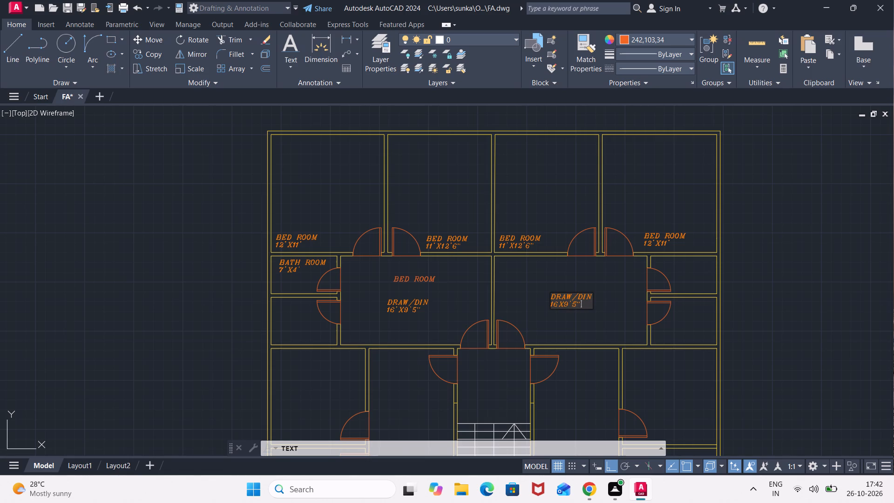
Add the two-line label "BATH ROOM" and "7'X4'" in the small east-side room directly south of the northeast bedroom.
left_click(660, 260)
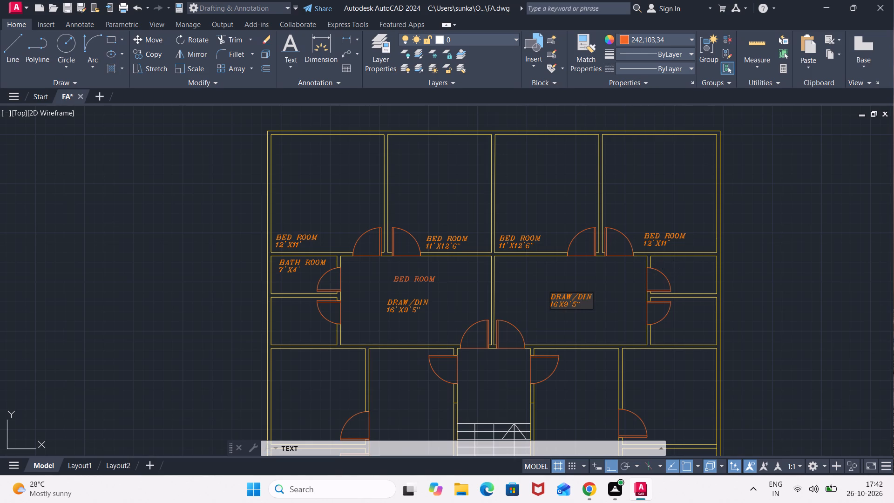
left_click(653, 262)
left_click(654, 262)
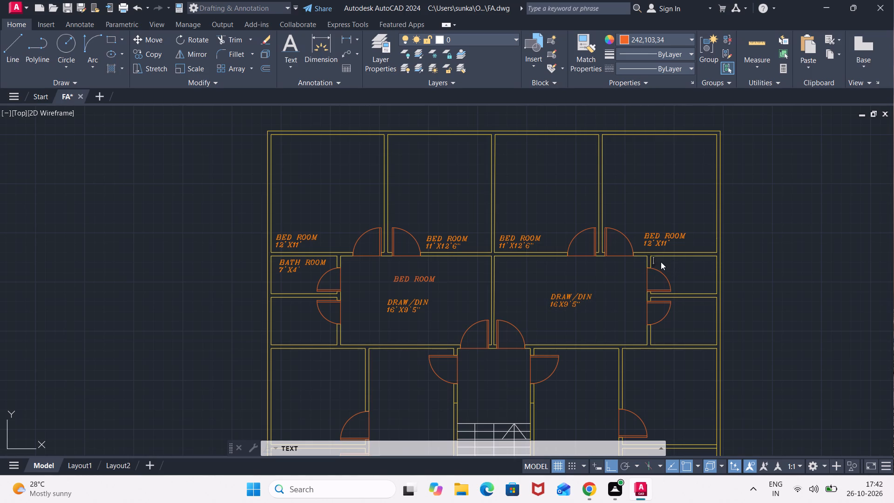
left_click(661, 262)
left_click(659, 264)
type("BATH")
key("space")
type("ROO")
key("m")
key("Return")
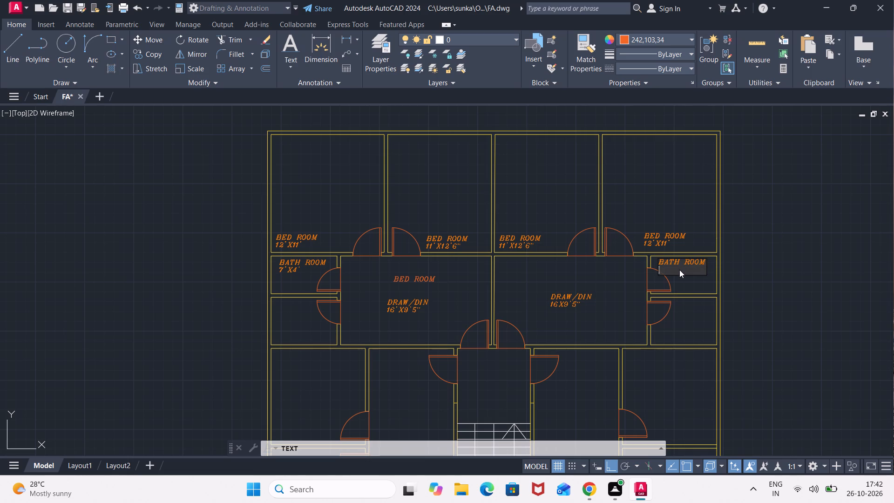
key("7")
key("apostrophe")
key("x")
key("4")
key("apostrophe")
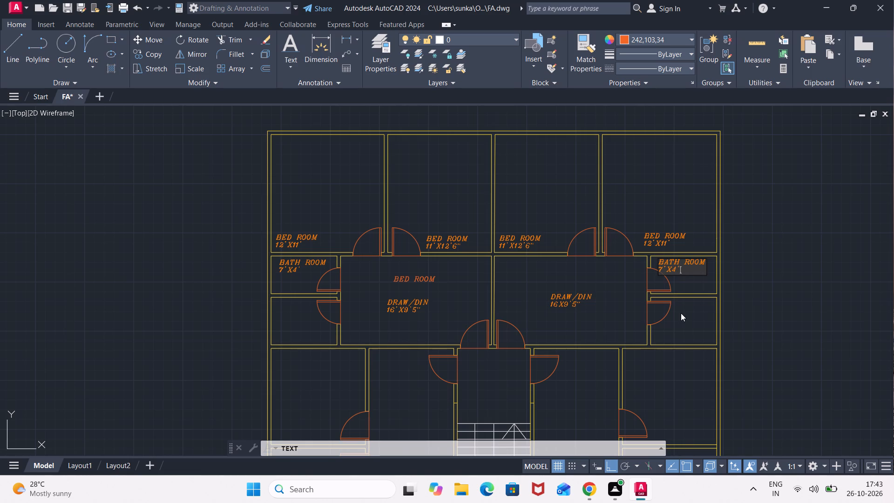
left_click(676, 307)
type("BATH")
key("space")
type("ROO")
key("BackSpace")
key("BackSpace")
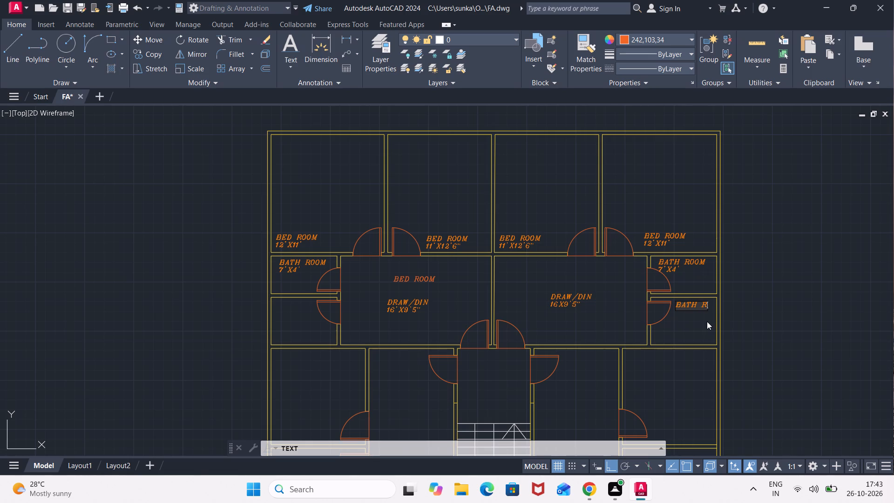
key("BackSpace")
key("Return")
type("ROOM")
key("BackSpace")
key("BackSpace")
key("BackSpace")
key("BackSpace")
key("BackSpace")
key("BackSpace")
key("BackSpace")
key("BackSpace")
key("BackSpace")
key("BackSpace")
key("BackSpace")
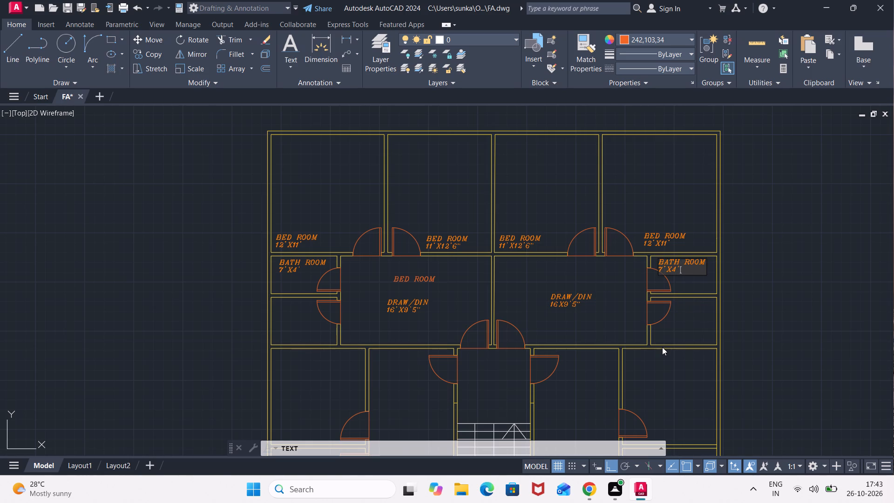
Add the two-line label "KITCHEN" and "7'X5'" in the small east-side room directly south of the east bath room.
left_click(654, 332)
type("KITCHEN")
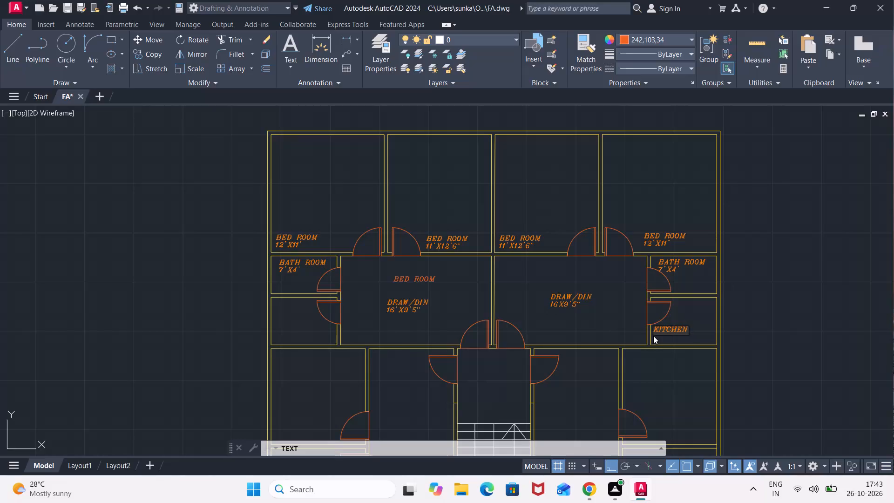
key("Return")
key("7")
type("'X5'")
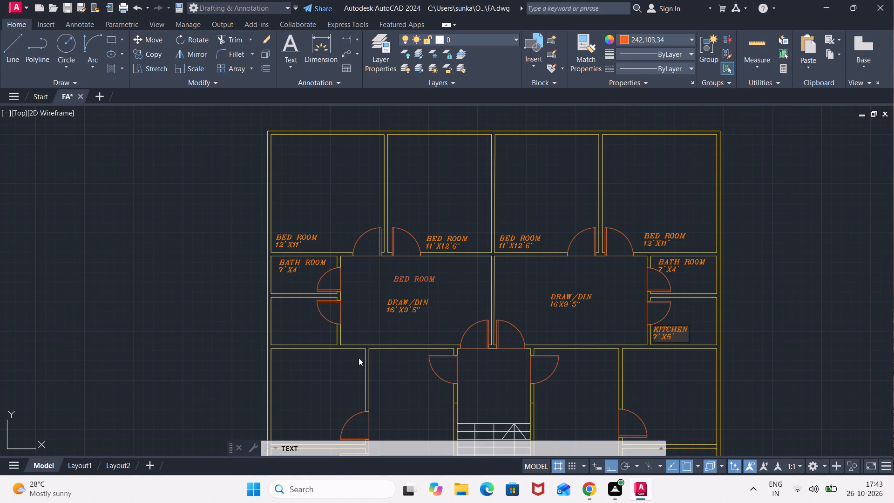
Add the two-line label "BED ROOM" and "10'X10'" in the west-side room directly south of the small unlabelled west room.
middle_click_drag(321, 384, 380, 322)
scroll(380, 323, "up", 1)
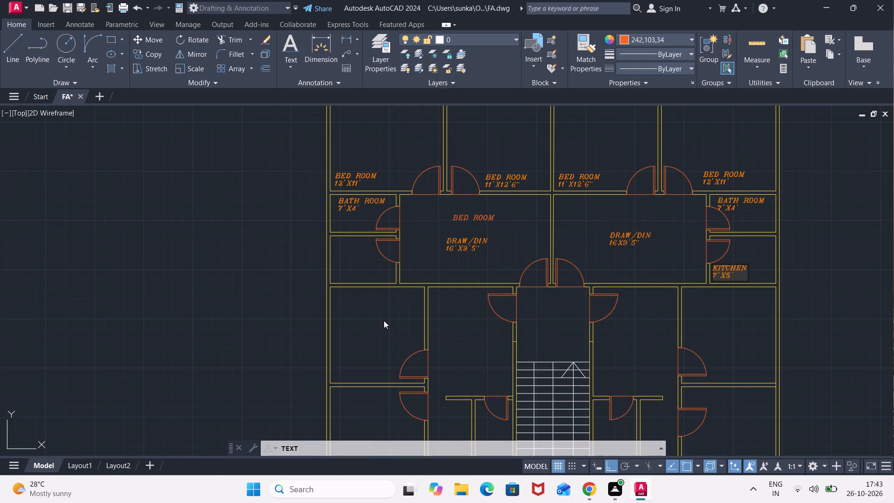
left_click(348, 332)
type("BED ROO")
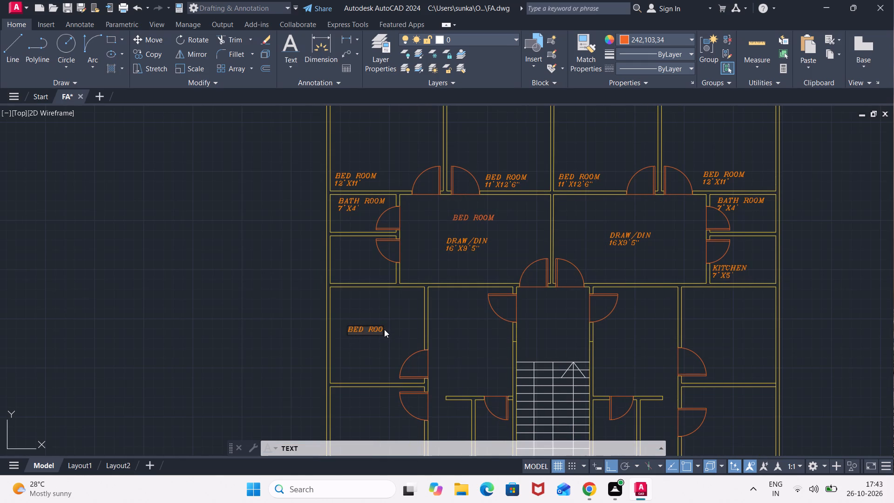
key("m")
key("Return")
type("10")
key("apostrophe")
key("x")
type("10'")
Add the two-line label "BED ROOM" and "10X11'" in the room at the plan's southwest corner.
middle_click_drag(389, 357, 407, 142)
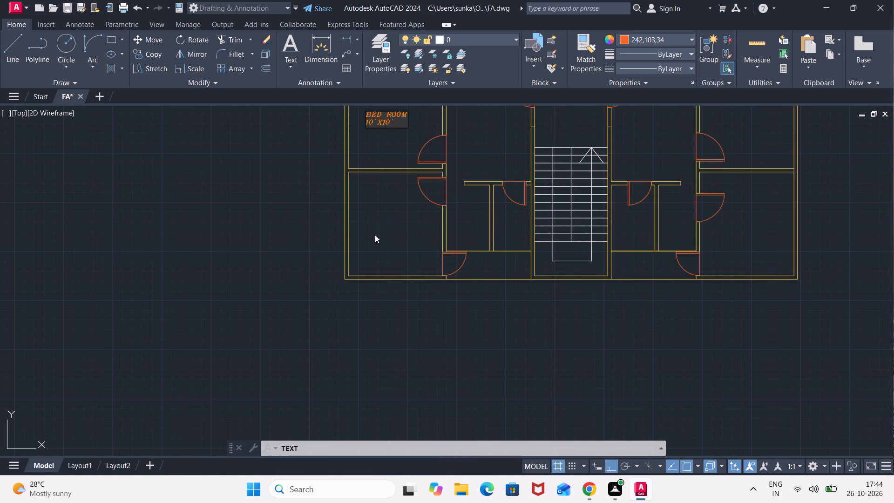
left_click(362, 212)
left_click(366, 228)
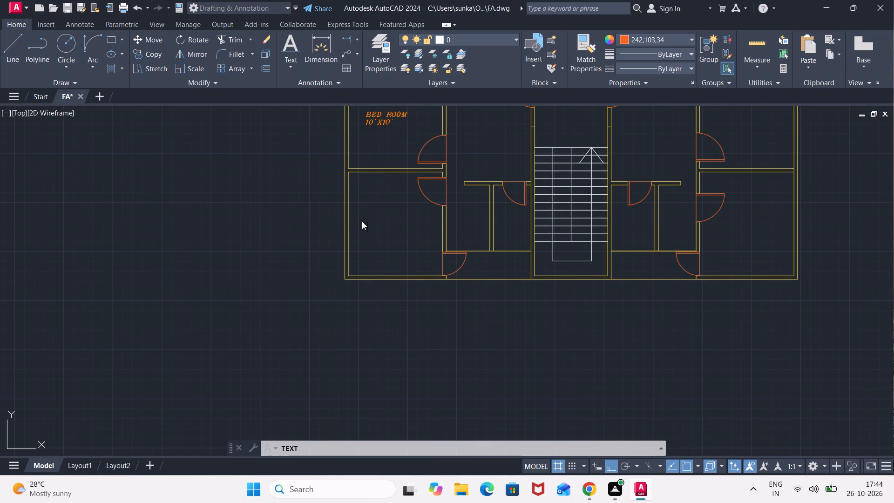
left_click(362, 221)
type("BED")
key("space")
type("ROOM")
key("Return")
type("10")
key("x")
type("11'")
Add the label "VERANDA" in the narrow strip between the southwest bedroom and the staircase, along the south wall.
left_click(483, 266)
left_click(475, 266)
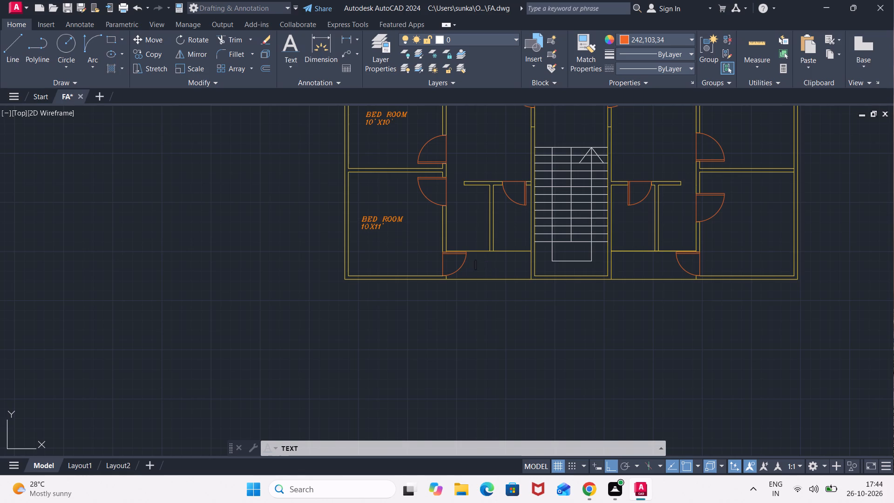
type("VE")
type("RANDA")
Add the two-line label "KITCHEN" and "7'X5'" in the small space directly east of the southwest bedroom, north of the veranda.
left_click(454, 202)
type("KITCHE")
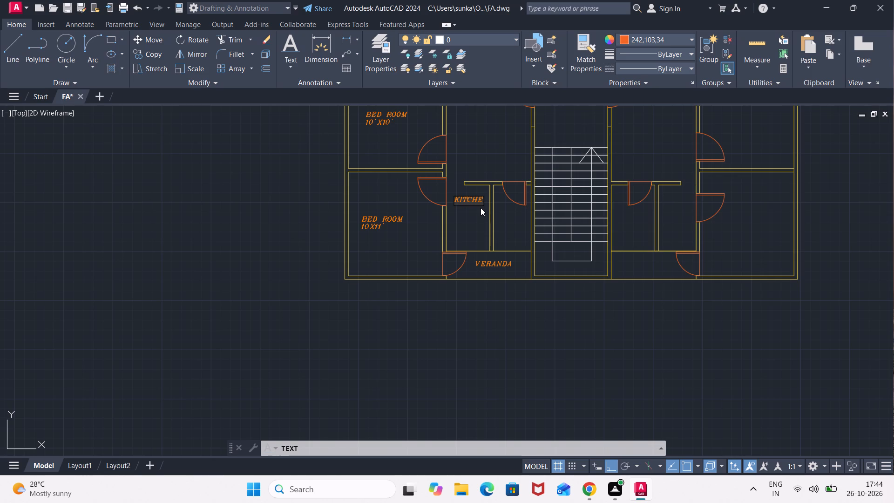
key("n")
key("Return")
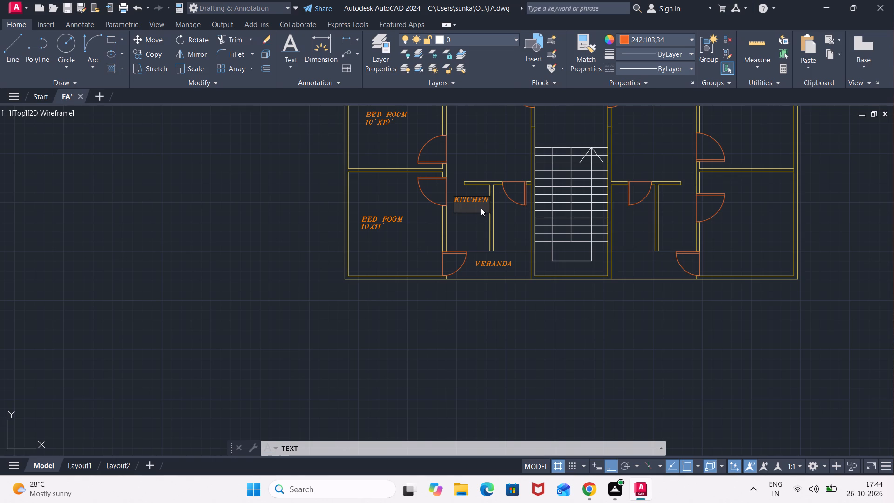
key("7")
key("apostrophe")
key("x")
key("5")
key("apostrophe")
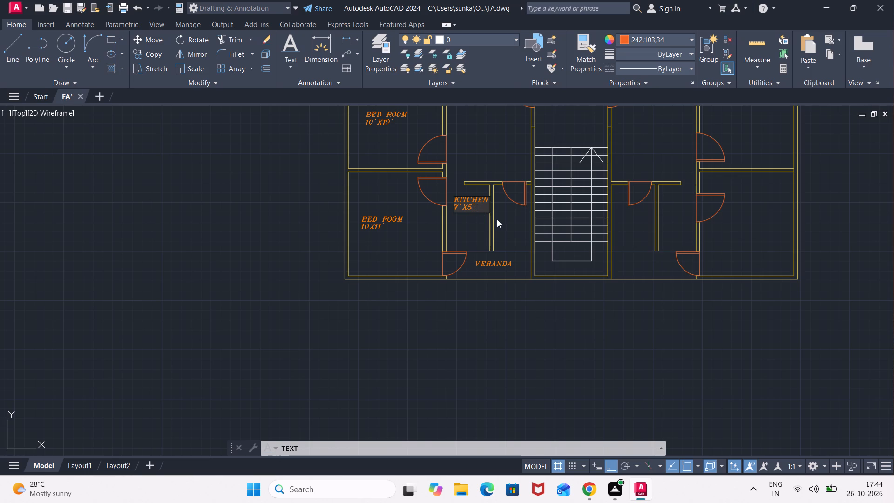
Add the two-line label "KITCHEN" and "7'X3'7"" in the small space between the 7'X5' southwest kitchen and the staircase.
left_click(496, 214)
type("KITCHEN")
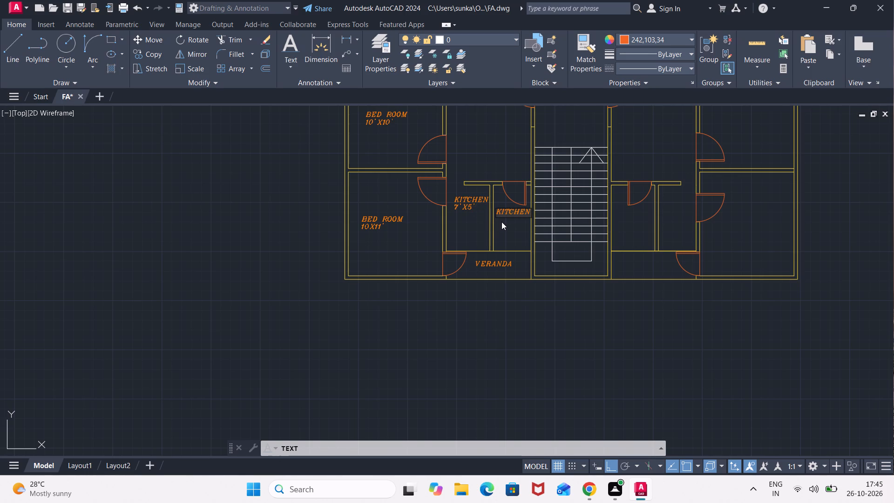
key("Return")
key("7")
key("apostrophe")
key("x")
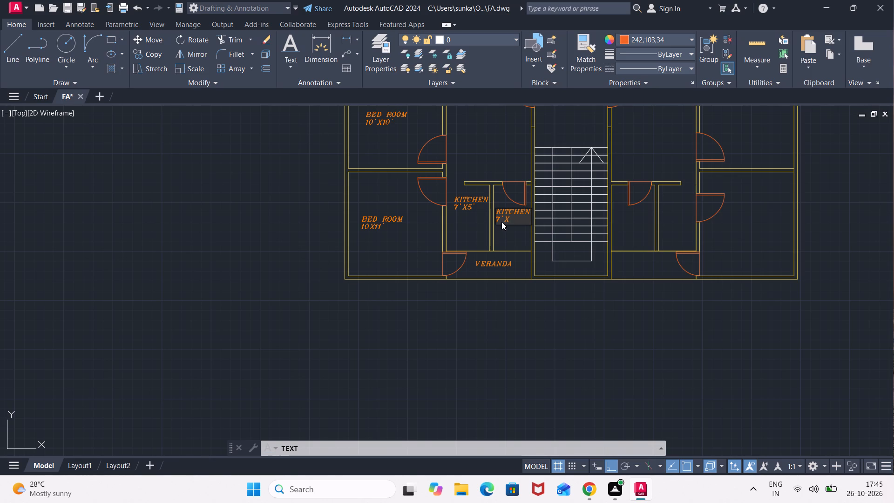
key("3")
key("apostrophe")
type("7\"")
Add the two-line label "DRAW/DIN" and "9'X11'" in the room north of the two southwest kitchens, east of the 10'X10' bedroom.
middle_click_drag(482, 167, 491, 238)
left_click(469, 186)
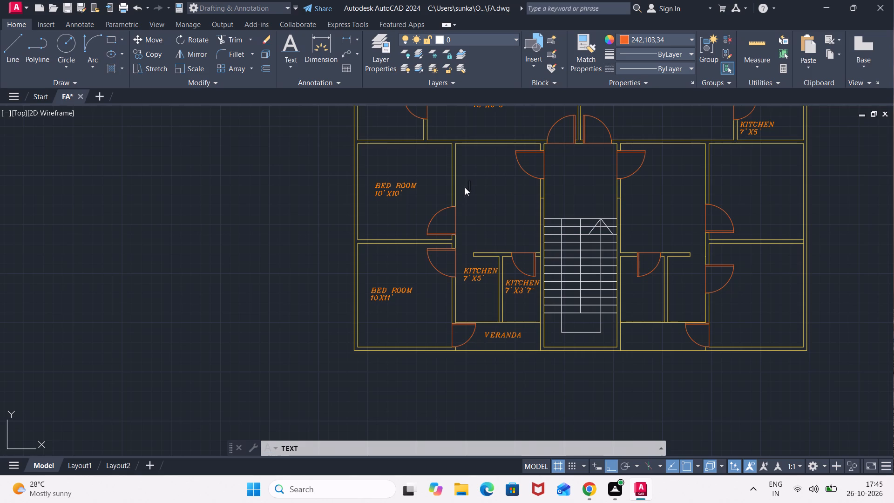
left_click(465, 187)
left_click(466, 190)
type("DRAWN")
key("BackSpace")
type("/DIN")
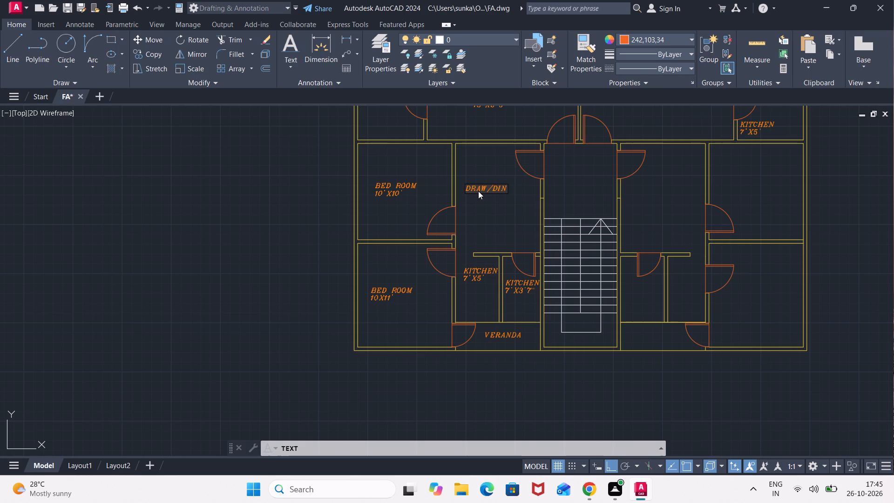
key("Return")
key("9")
key("apostrophe")
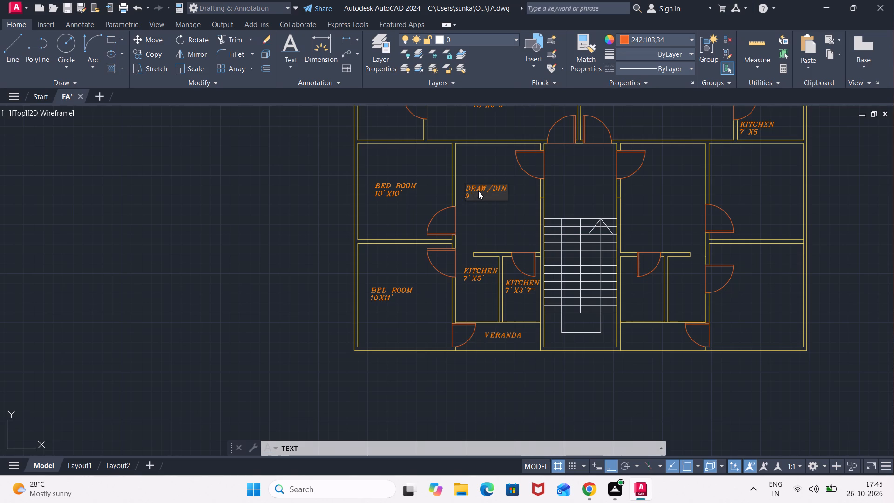
key("x")
type("11")
key("shift+quotedbl")
key("BackSpace")
key("apostrophe")
Add the label "LOBBY" in the open space directly north of the staircase.
left_click(564, 193)
type("LO")
type("BBY")
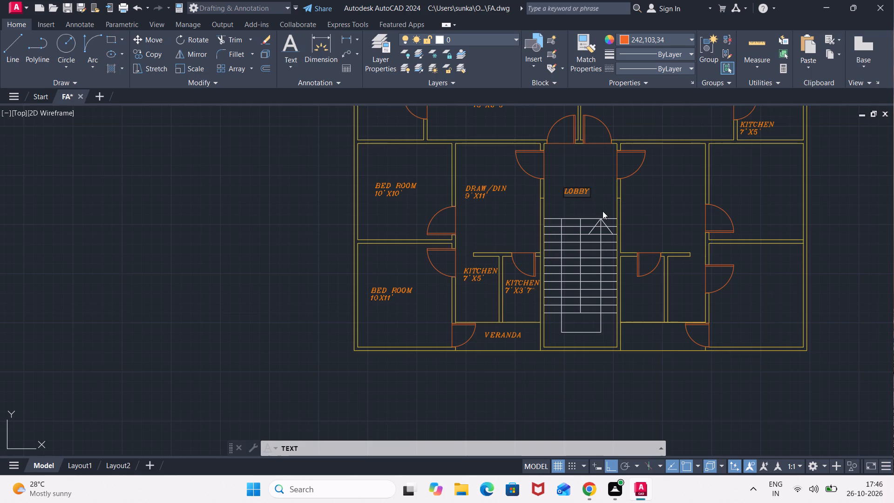
Add the label "LANDING" at the south end of the staircase, beside the south wall.
left_click(549, 341)
type("LA")
key("n")
type("DING")
Add the label "VERANDA" in the narrow strip east of the staircase, along the south wall.
left_click(636, 328)
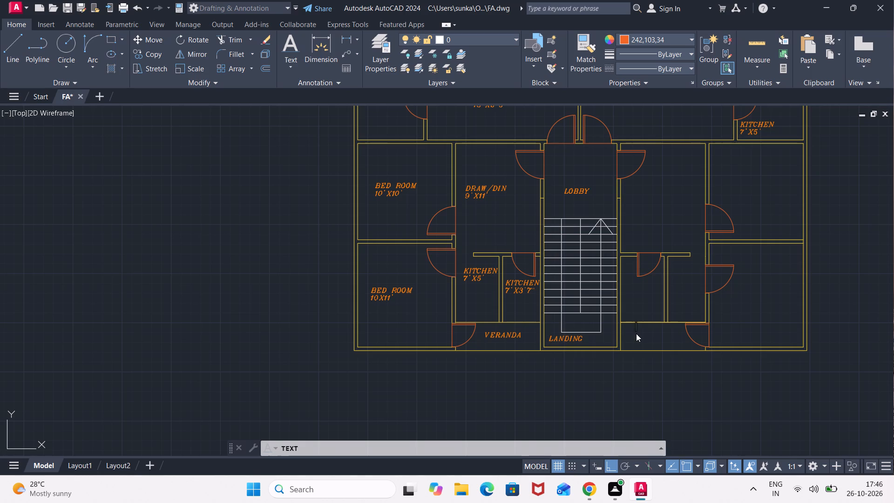
left_click(636, 335)
left_click(633, 340)
type("VR")
key("BackSpace")
type("ER")
type("ANDA")
Add the two-line label "KITCHEN" and "7'X3'7"" in the small room immediately east of the staircase, north of the east veranda.
left_click(625, 288)
type("KITCHEN")
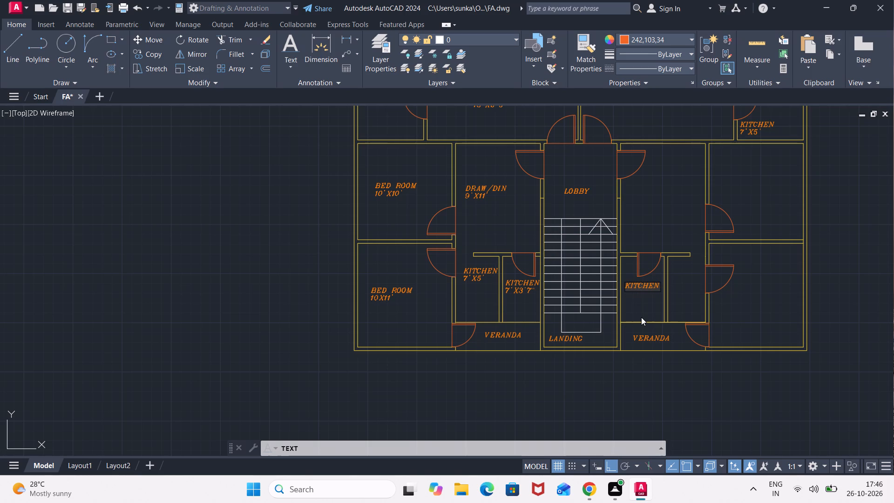
key("Return")
key("7")
key("apostrophe")
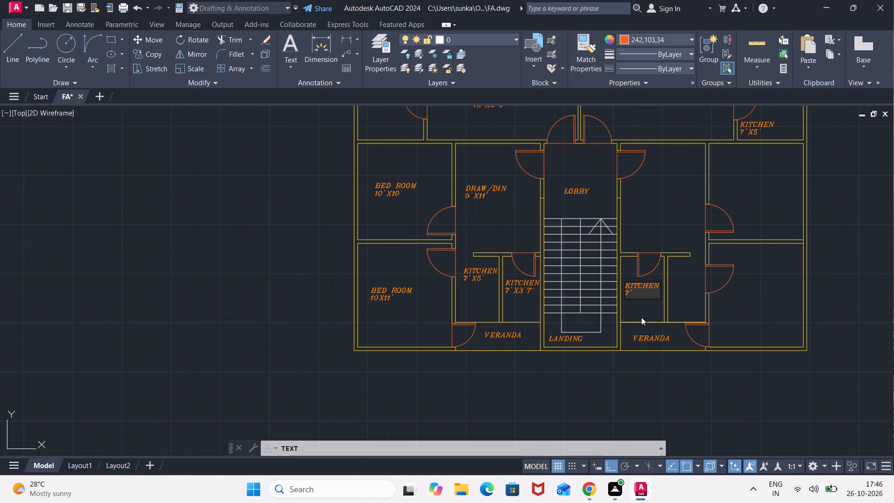
key("x")
type("3'7")
key("shift+quotedbl")
Add the two-line label "KITCHEN" and "7'X5'" in the small room east of the 7'X3'7" kitchen beside the staircase.
left_click(674, 284)
left_click(671, 289)
type("KITCJ")
key("BackSpace")
type("HEN")
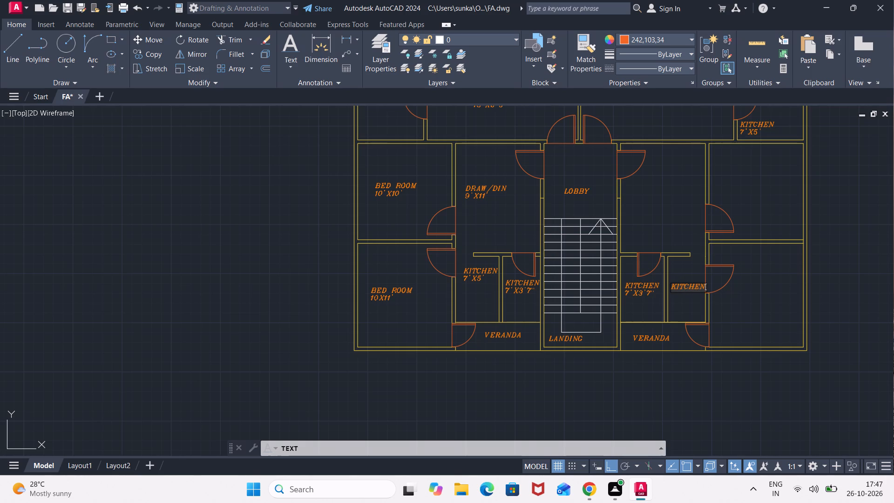
key("Return")
type("7'")
type("X6")
key("BackSpace")
key("5")
key("apostrophe")
Add the two-line label "DRAW/DIN" and "9'X11'" in the room north of the two southeast kitchens, east of the lobby.
left_click(631, 201)
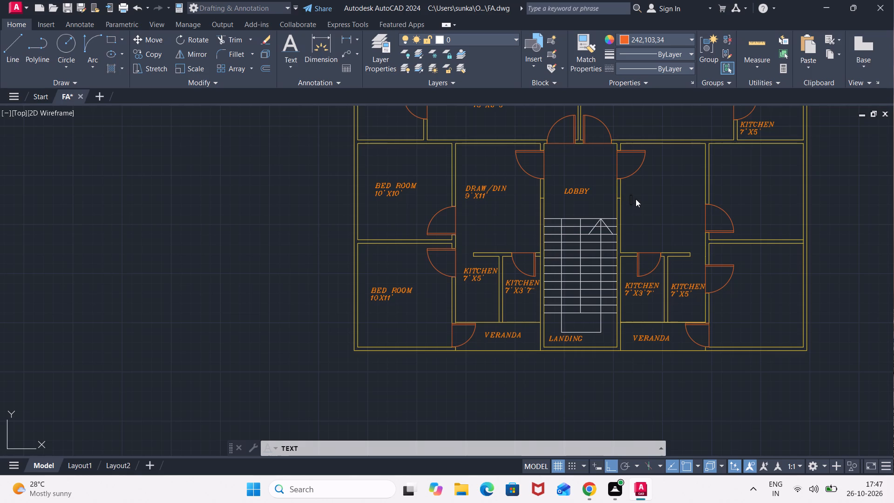
left_click(637, 199)
type("DRAW/")
type("DIN")
key("Return")
key("9")
key("apostrophe")
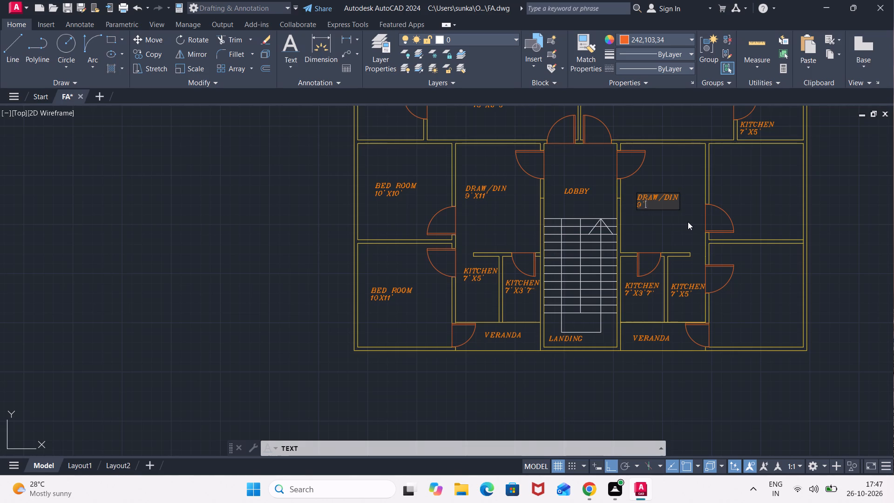
key("x")
type("11'")
Add the two-line label "BED ROOM" and "10'X10'" in the room along the east wall, east of the 9'X11' drawing/dining room.
left_click(739, 189)
type("BED RO")
type("OM")
key("Return")
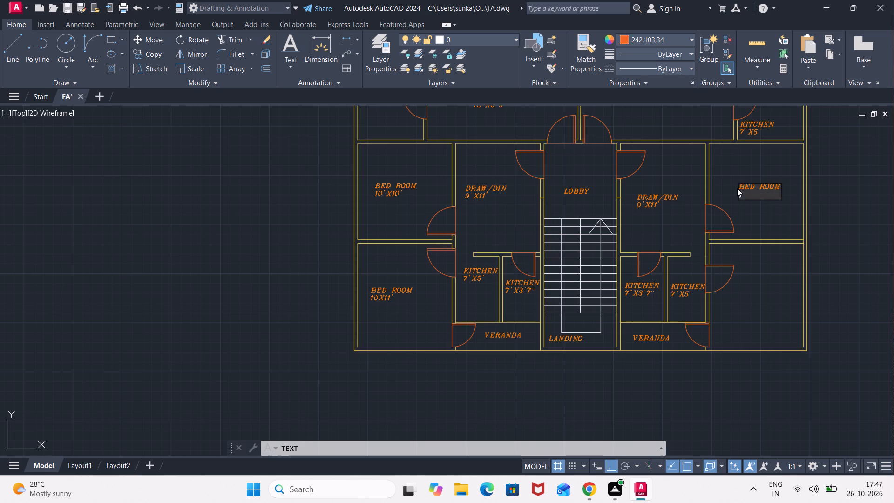
type("10")
key("apostrophe")
key("x")
type("10'")
Add the two-line label "BED ROOM" and "10'X11'" in the southeast corner room, south of the 10'X10' bedroom.
left_click(740, 306)
type("BE")
type("D")
key("space")
type("ROO")
key("m")
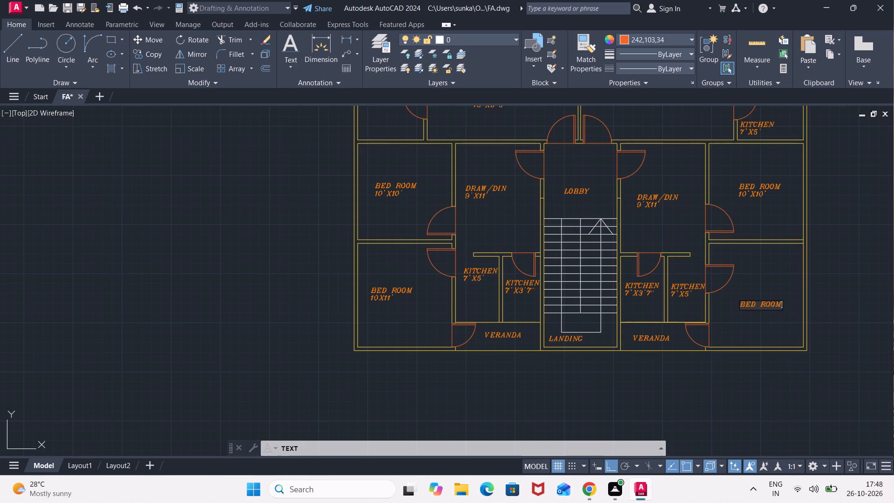
key("Return")
type("10")
key("apostrophe")
key("x")
type("11'")
left_click(675, 241)
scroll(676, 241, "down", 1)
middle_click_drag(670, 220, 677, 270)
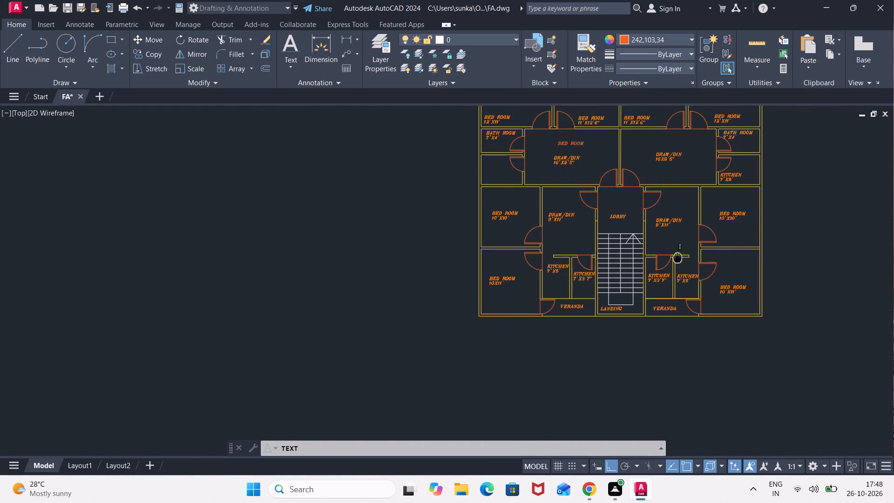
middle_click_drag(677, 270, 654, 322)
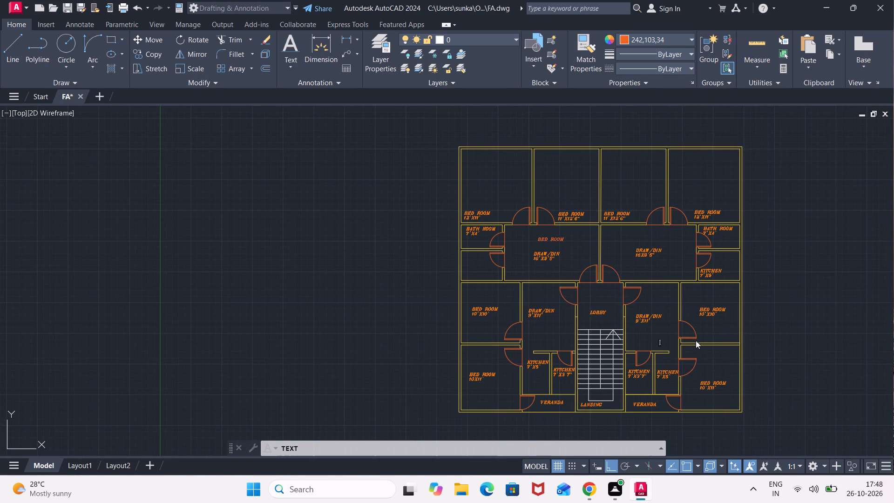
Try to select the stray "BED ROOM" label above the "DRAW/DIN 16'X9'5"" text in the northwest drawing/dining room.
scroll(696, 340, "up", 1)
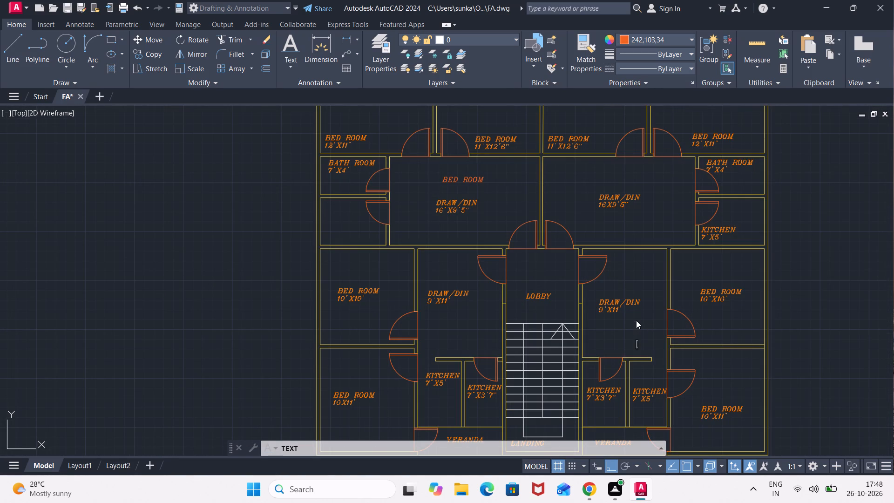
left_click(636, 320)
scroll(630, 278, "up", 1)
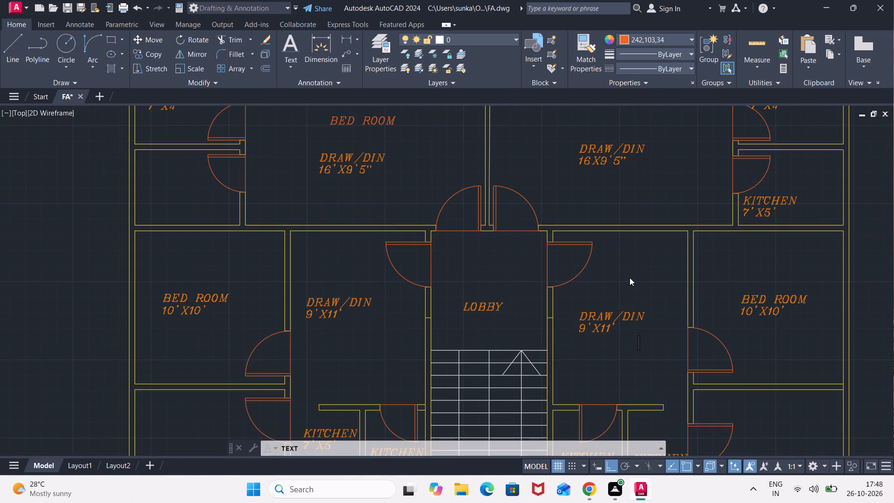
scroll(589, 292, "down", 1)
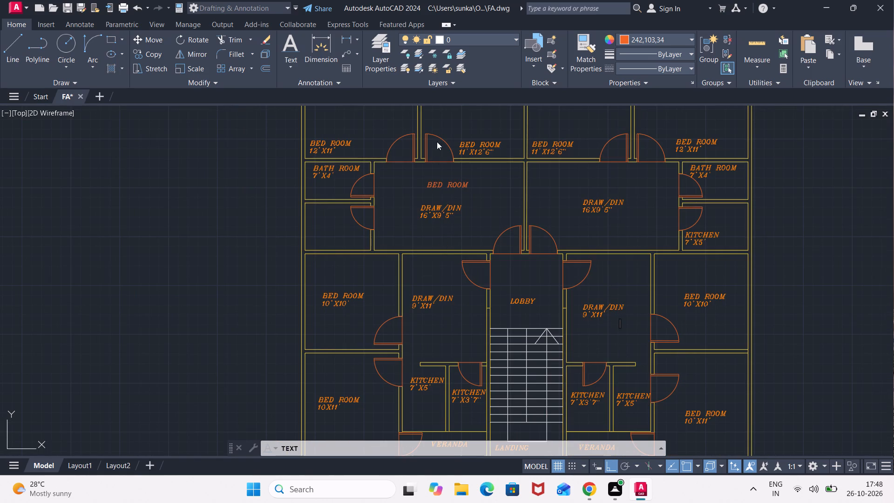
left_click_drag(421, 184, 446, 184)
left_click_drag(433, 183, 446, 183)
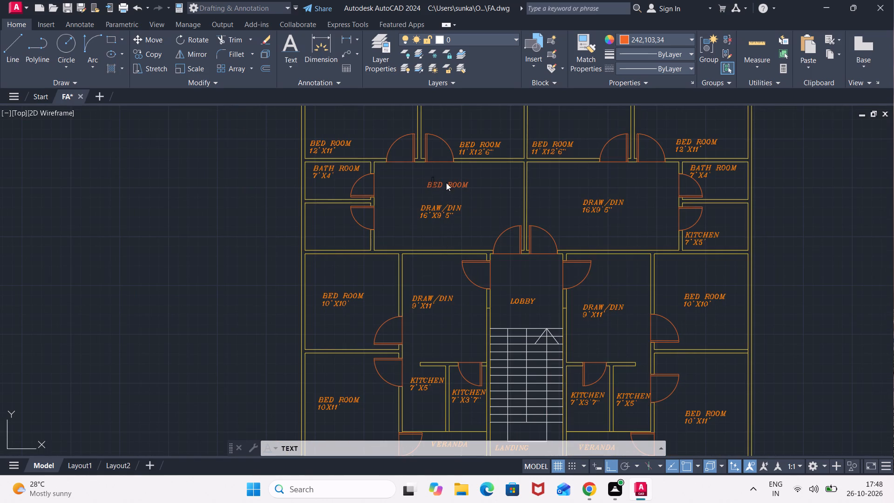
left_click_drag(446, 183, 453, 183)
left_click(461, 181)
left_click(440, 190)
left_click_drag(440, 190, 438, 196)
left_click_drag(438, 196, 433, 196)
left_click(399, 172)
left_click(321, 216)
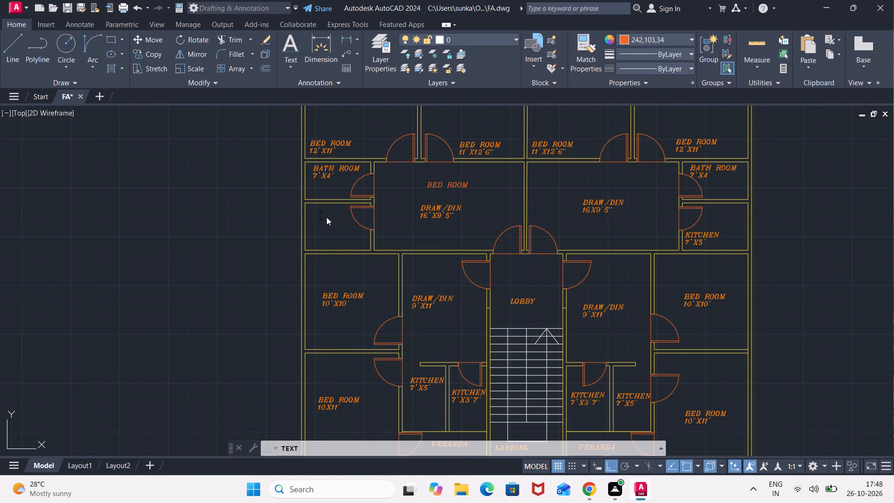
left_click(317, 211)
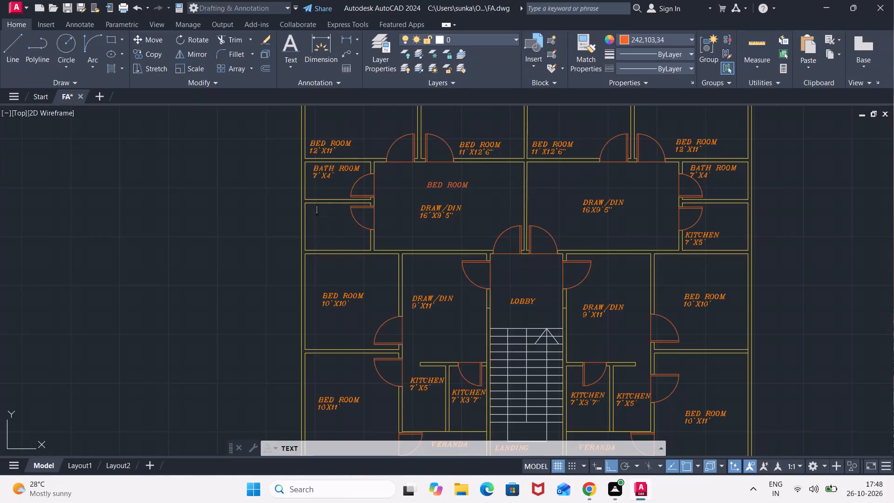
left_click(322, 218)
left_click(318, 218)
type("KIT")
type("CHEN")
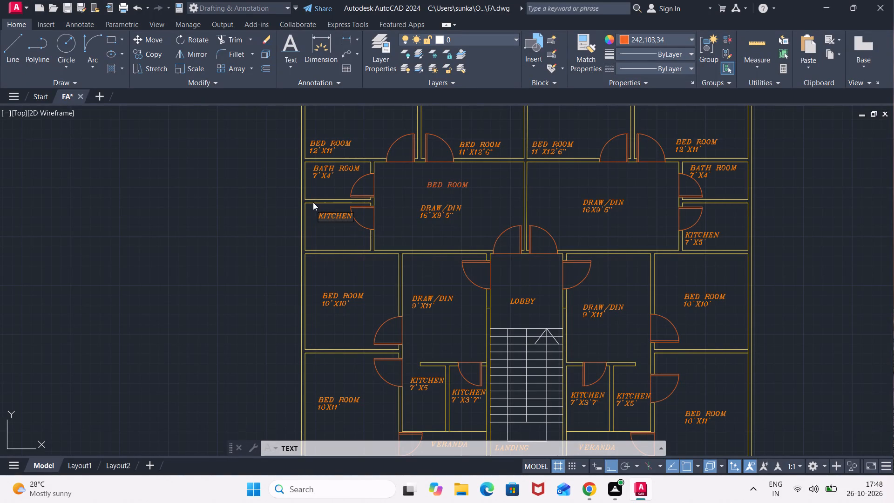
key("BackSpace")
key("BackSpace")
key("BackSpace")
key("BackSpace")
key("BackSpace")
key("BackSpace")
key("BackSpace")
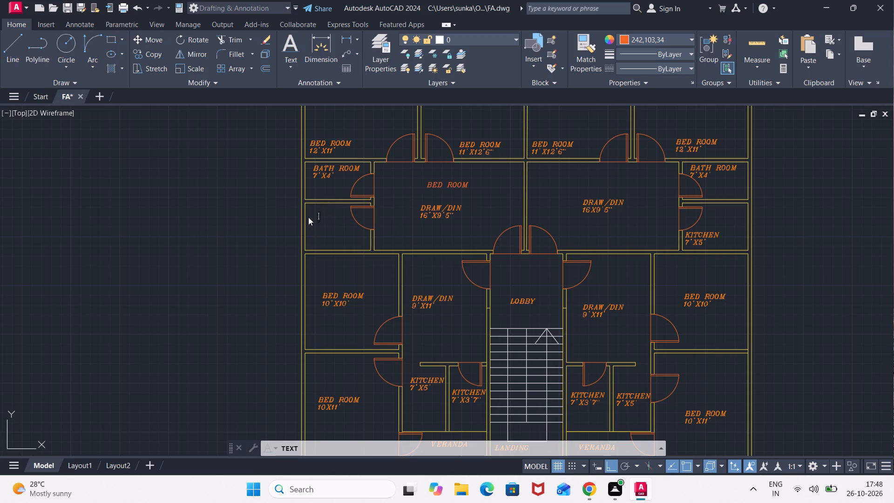
Add the two-line label "KITCHEN" and "7'X5'" in the small west-wall room just south of the 7'X4' bath room.
left_click(312, 213)
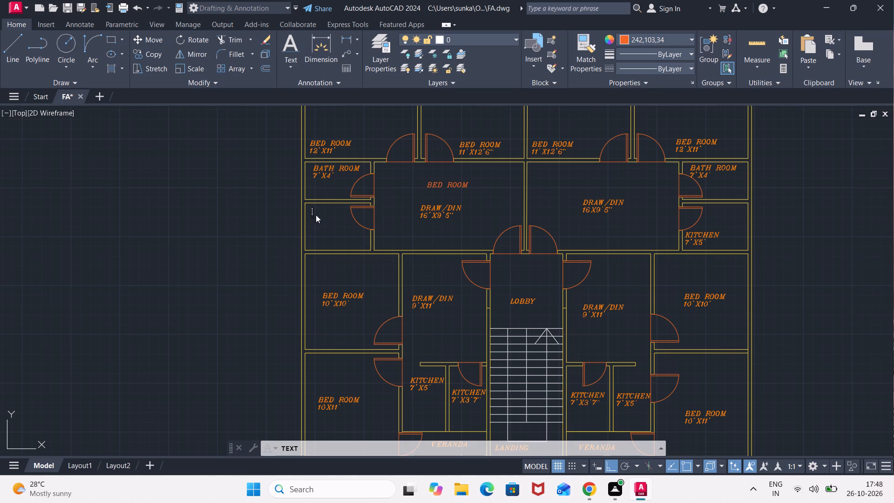
left_click(309, 219)
left_click(309, 219)
type("KITCHEN")
key("Return")
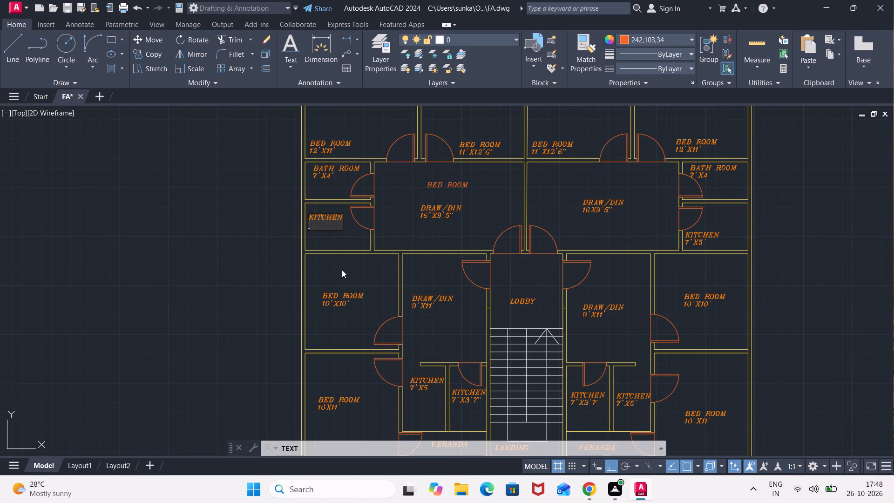
key("7")
key("apostrophe")
type("XZ")
key("5")
key("apostrophe")
key("BackSpace")
key("BackSpace")
key("BackSpace")
type("5'")
middle_click_drag(405, 231, 408, 284)
left_click(406, 269)
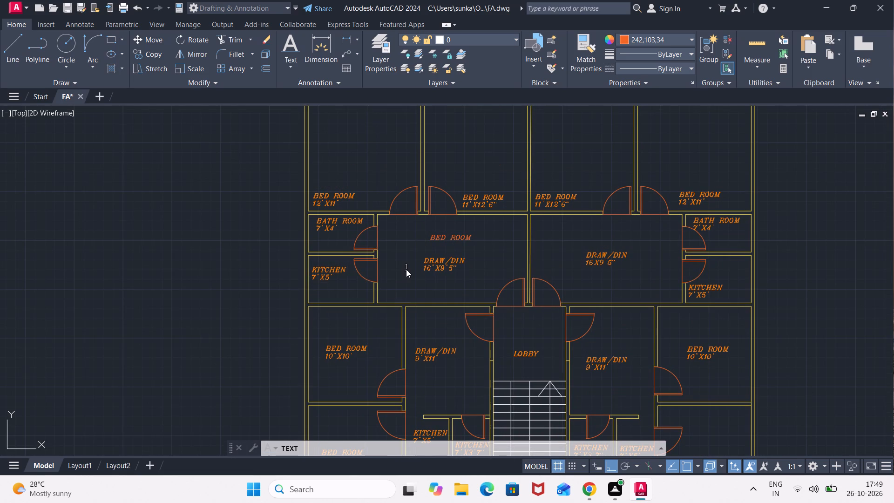
Examine the room labels across the whole floor plan for missing or misplaced ones.
scroll(420, 271, "down", 1)
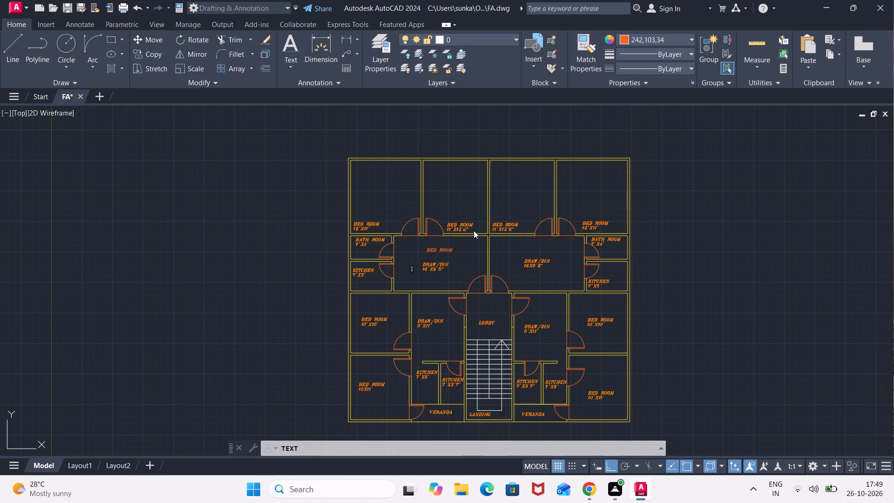
scroll(518, 234, "up", 1)
scroll(501, 262, "down", 1)
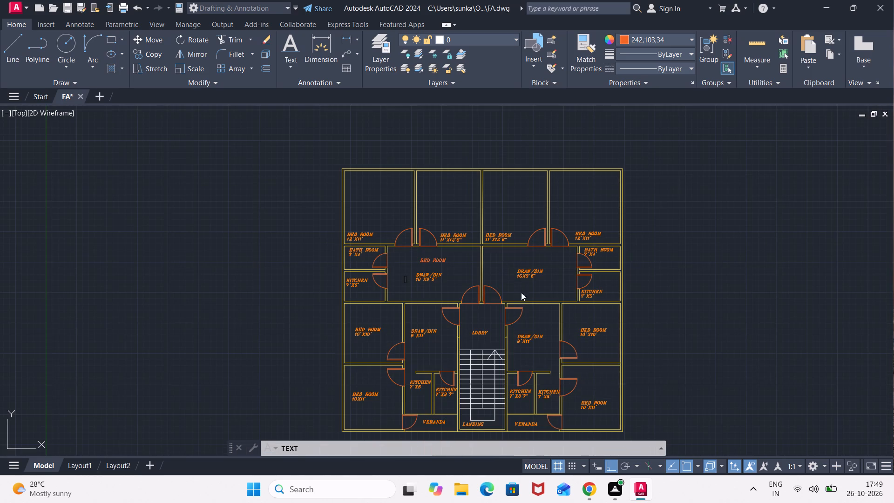
scroll(547, 358, "up", 1)
middle_click_drag(550, 348, 550, 336)
scroll(550, 336, "up", 1)
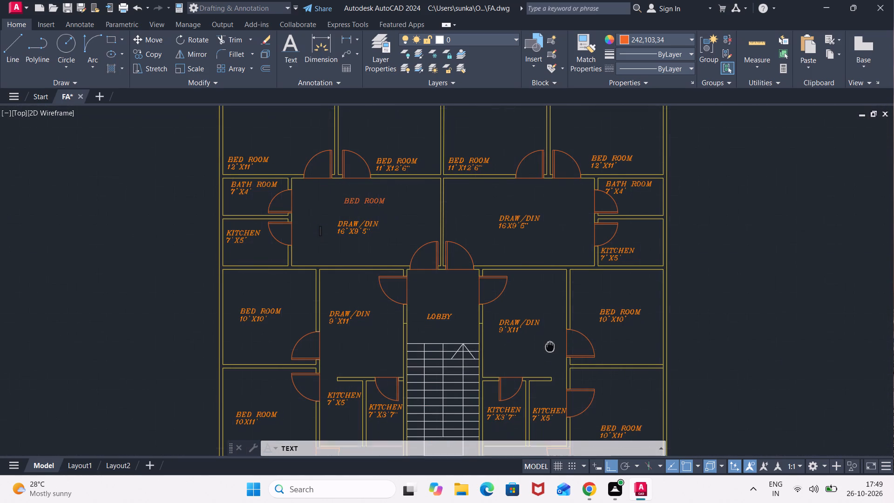
middle_click_drag(550, 336, 588, 280)
scroll(542, 305, "down", 1)
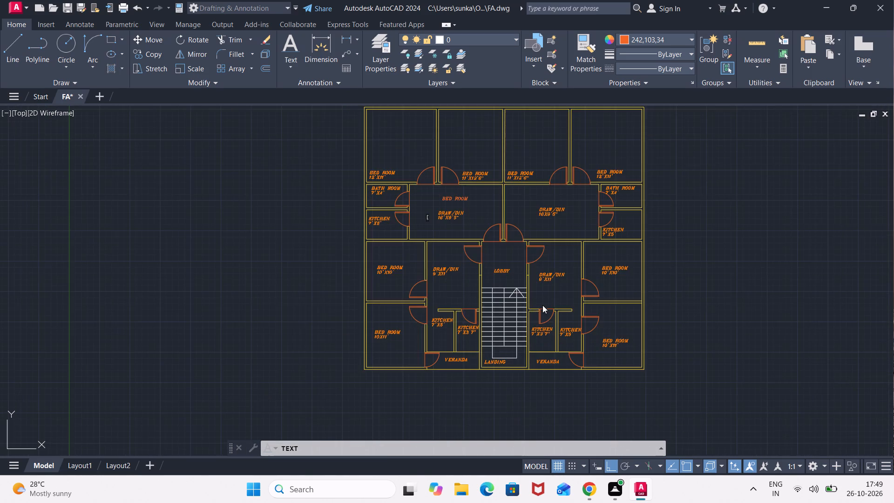
scroll(542, 304, "up", 2)
scroll(542, 304, "down", 1)
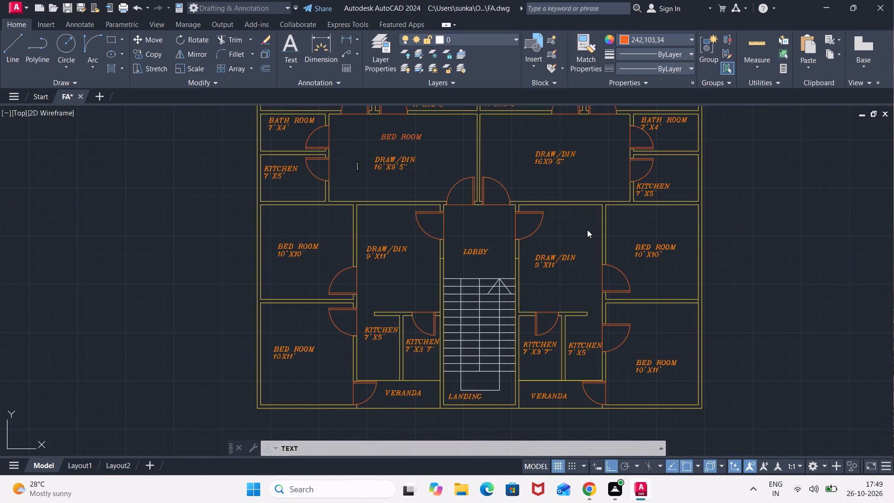
middle_click_drag(592, 232, 597, 267)
scroll(596, 273, "down", 1)
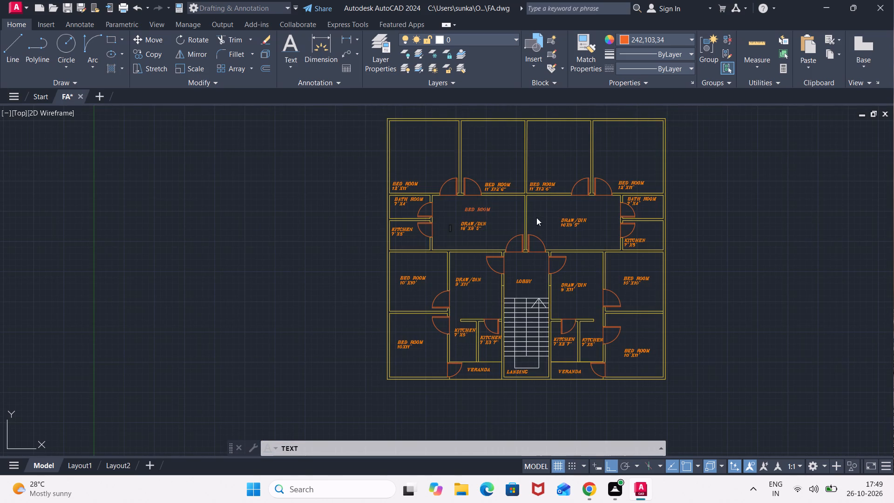
scroll(492, 212, "up", 1)
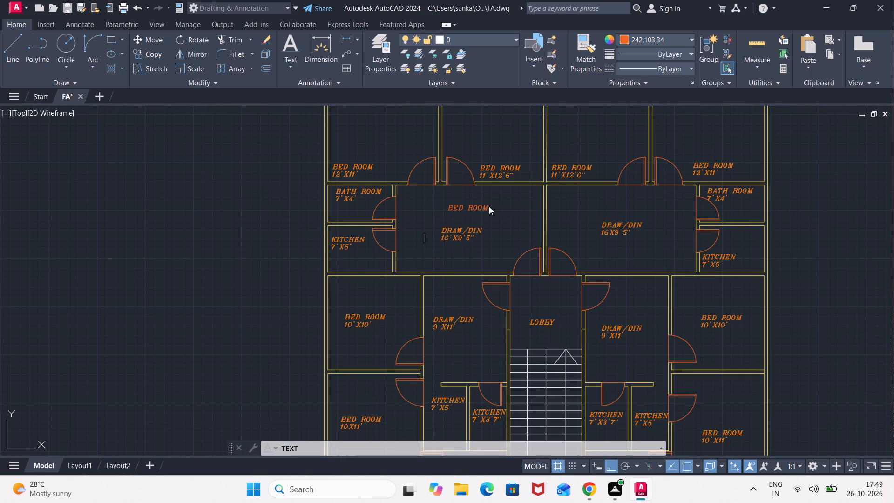
scroll(501, 235, "down", 2)
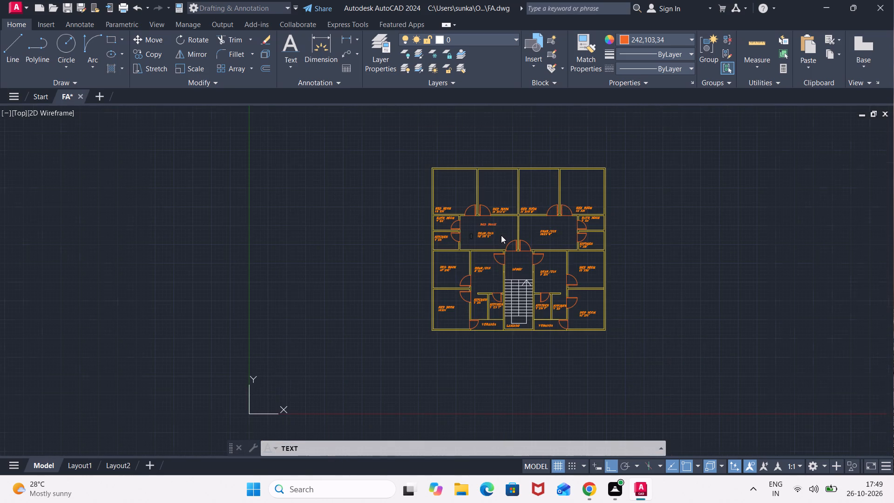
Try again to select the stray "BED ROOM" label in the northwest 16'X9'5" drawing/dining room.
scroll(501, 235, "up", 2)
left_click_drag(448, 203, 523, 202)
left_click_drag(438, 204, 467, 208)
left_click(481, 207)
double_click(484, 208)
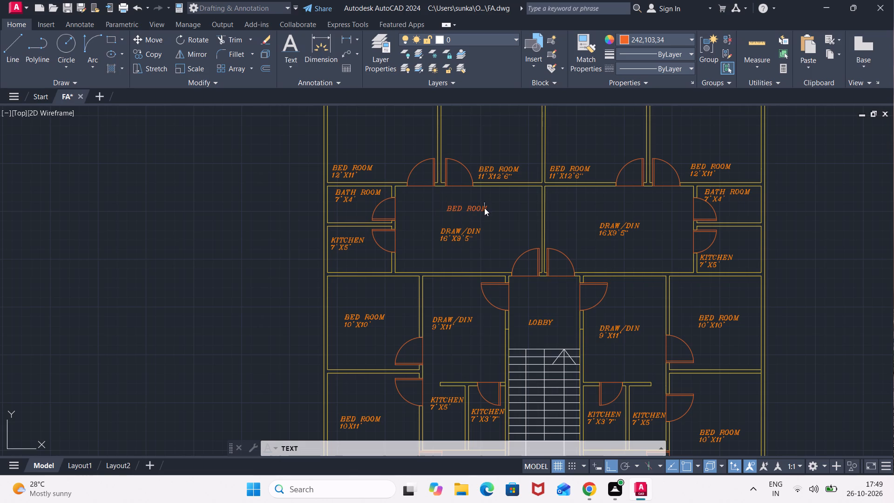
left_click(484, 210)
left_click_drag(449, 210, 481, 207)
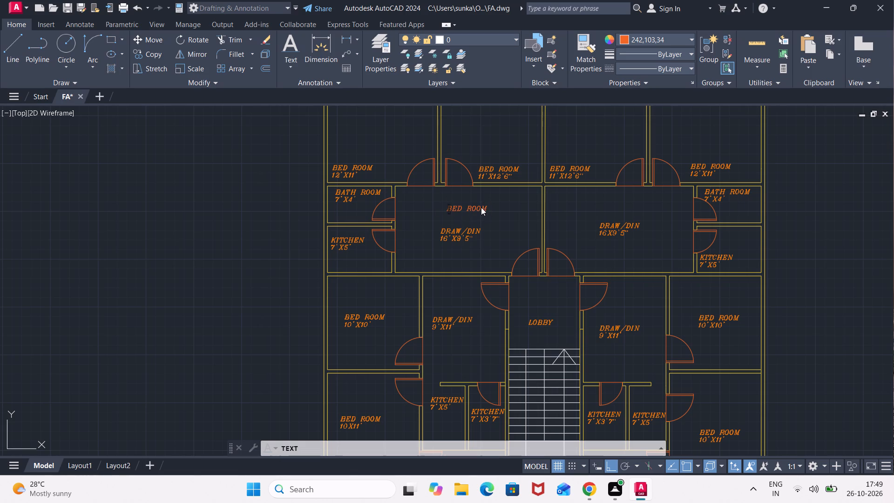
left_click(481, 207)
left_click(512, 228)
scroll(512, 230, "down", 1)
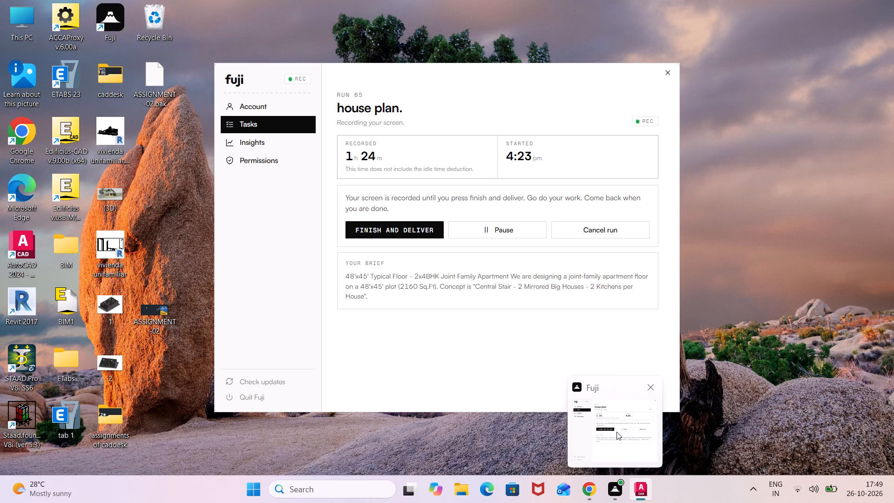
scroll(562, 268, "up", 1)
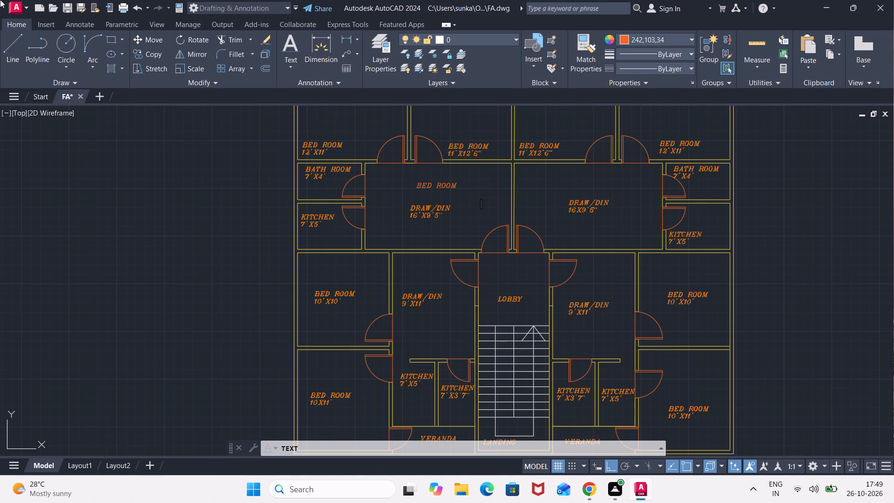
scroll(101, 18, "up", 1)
Delete the stray "BED ROOM" label above the "DRAW/DIN 16'X9'5"" text in the northwest drawing/dining room.
scroll(354, 129, "down", 2)
middle_click_drag(354, 129, 334, 158)
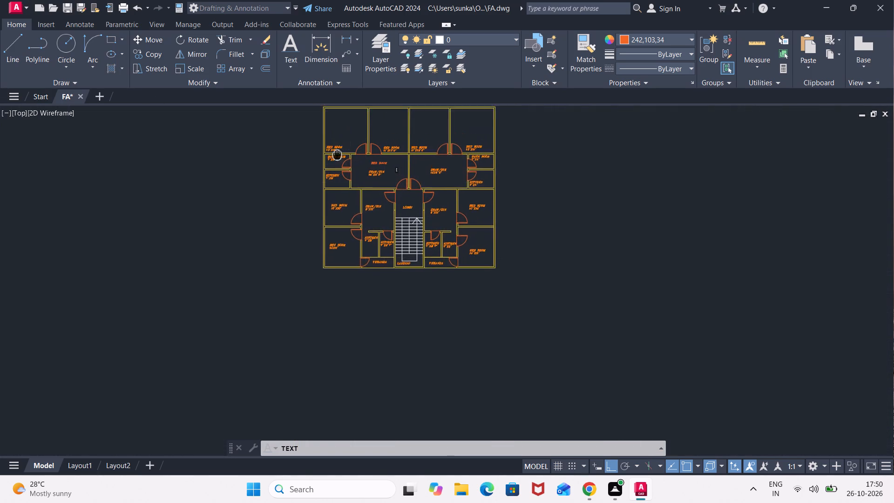
middle_click_drag(334, 158, 313, 177)
key("Escape")
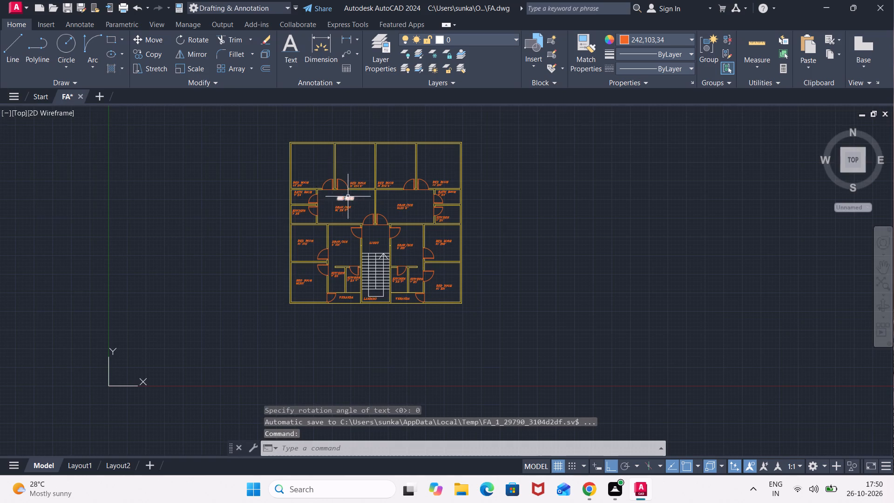
scroll(348, 196, "up", 3)
left_click(343, 202)
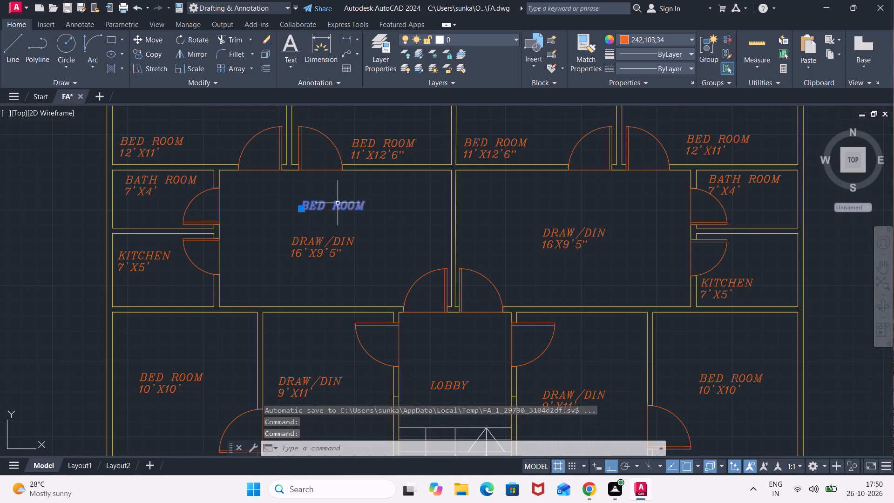
key("Delete")
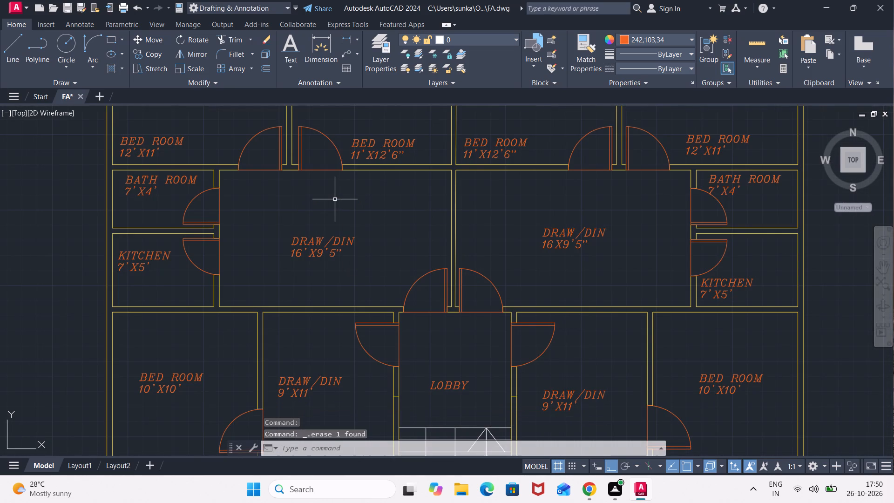
Set the current colour to Cyan and draw a short vertical reference line in the empty space east of the plan.
scroll(334, 200, "down", 2)
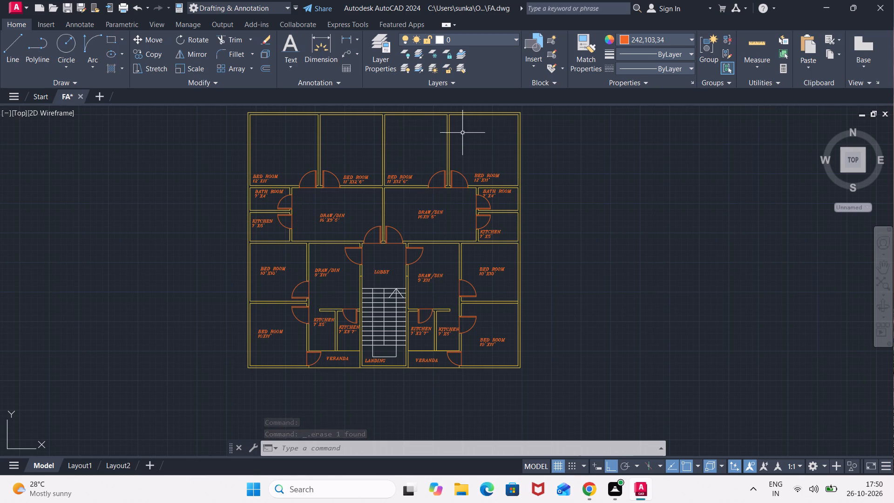
left_click(624, 40)
left_click(659, 152)
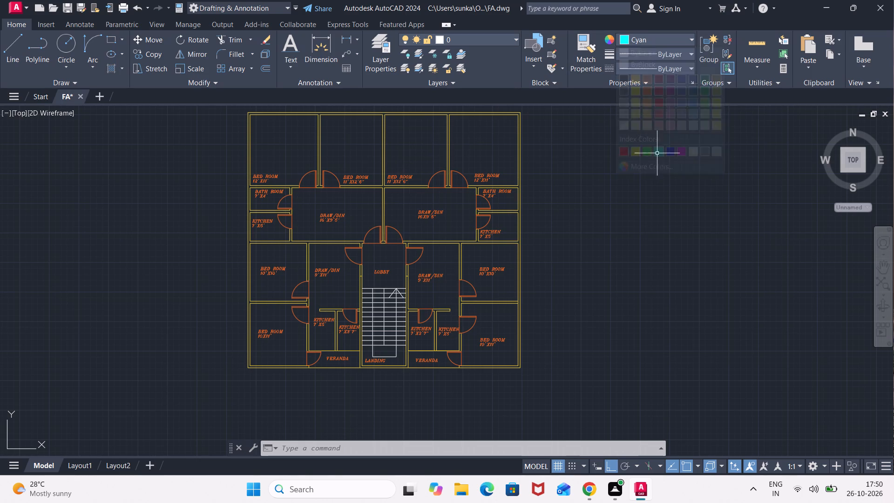
key("l")
key("Return")
left_click_drag(597, 204, 601, 201)
left_click(627, 163)
key("Escape")
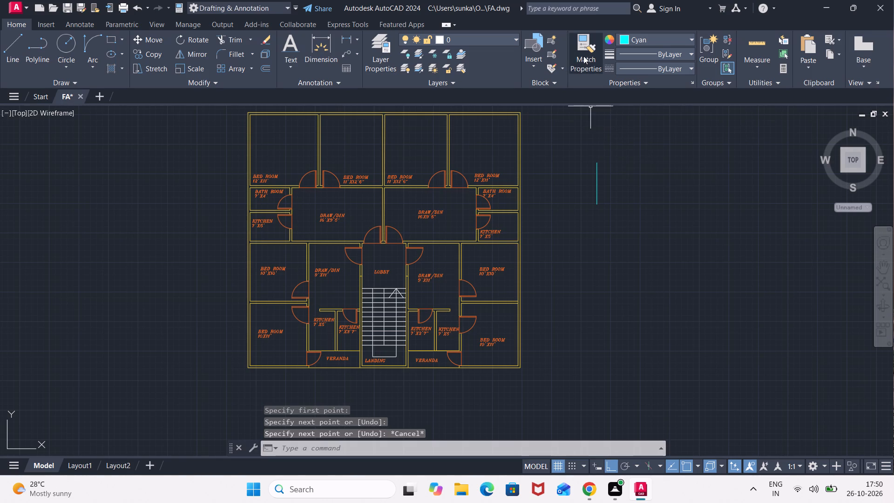
Match the cyan line's properties onto the northeast "BED ROOM 12'X11'", "BATH ROOM 7'X4'" and "KITCHEN 7'X5'" labels.
left_click(583, 53)
left_click(598, 168)
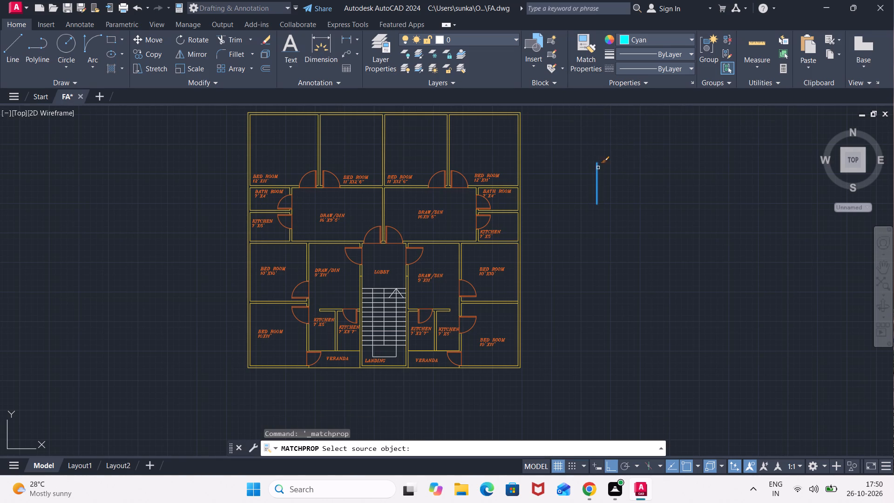
scroll(489, 173, "up", 2)
left_click(485, 179)
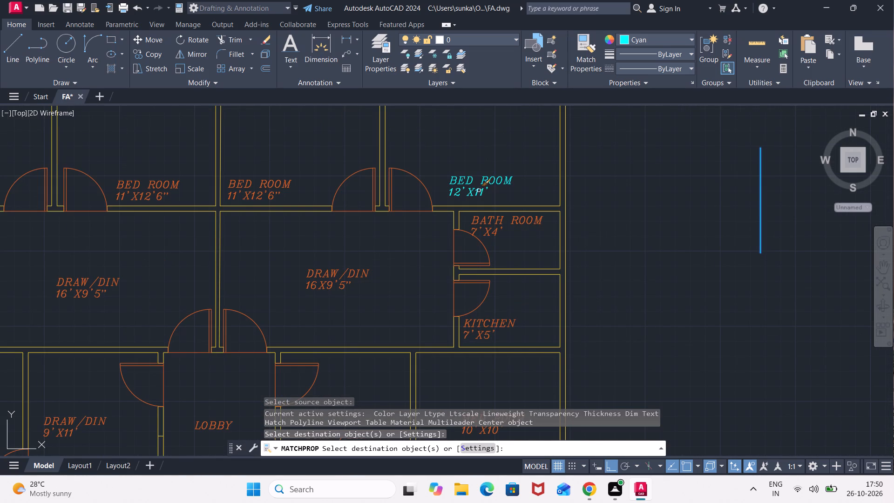
left_click(478, 190)
left_click(511, 222)
left_click(484, 230)
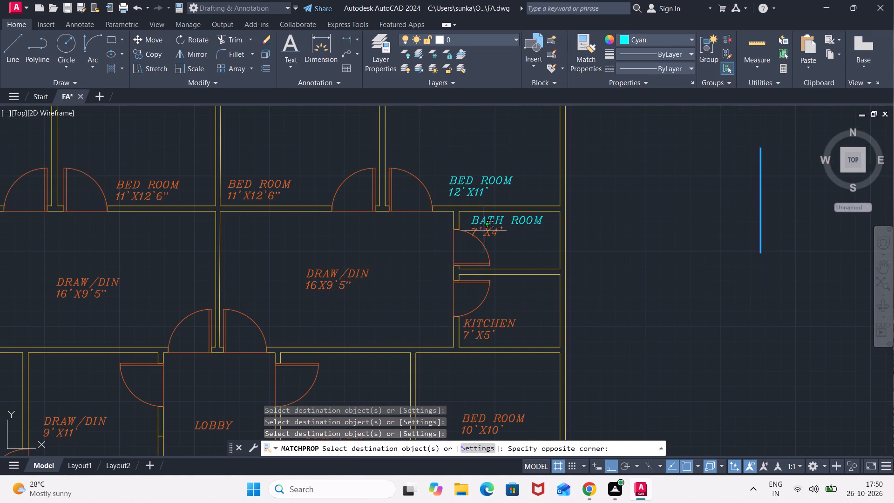
left_click(494, 228)
left_click(493, 231)
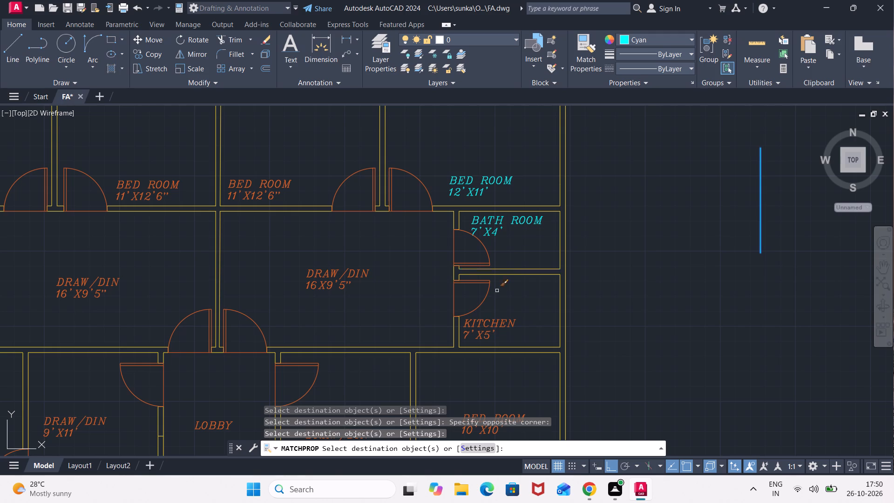
left_click(498, 306)
left_click(485, 334)
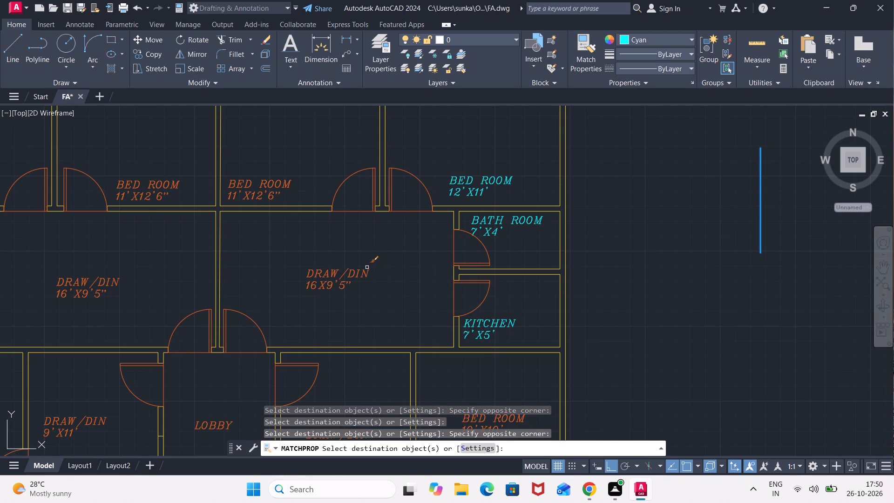
Apply the matched cyan properties to both large "DRAW/DIN" labels and both "BED ROOM 11'X12'6"" labels in the northern half.
left_click(366, 266)
left_click(331, 284)
left_click(281, 182)
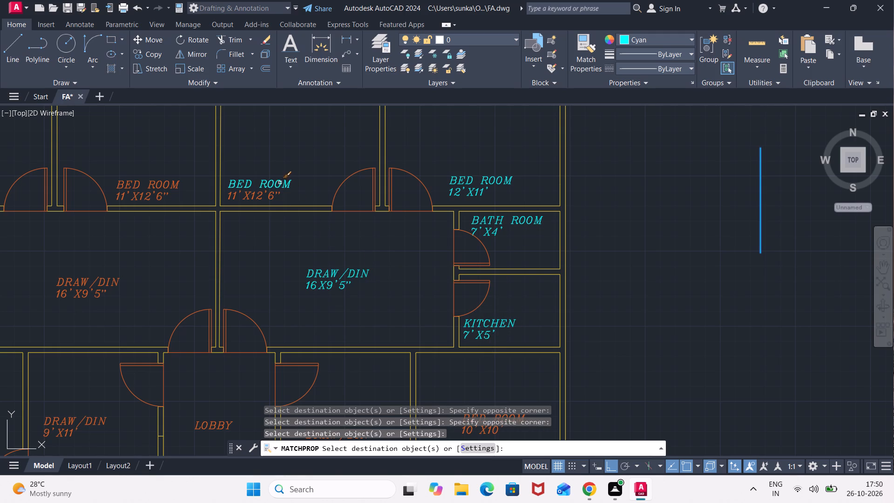
left_click(270, 193)
middle_click_drag(271, 182, 402, 149)
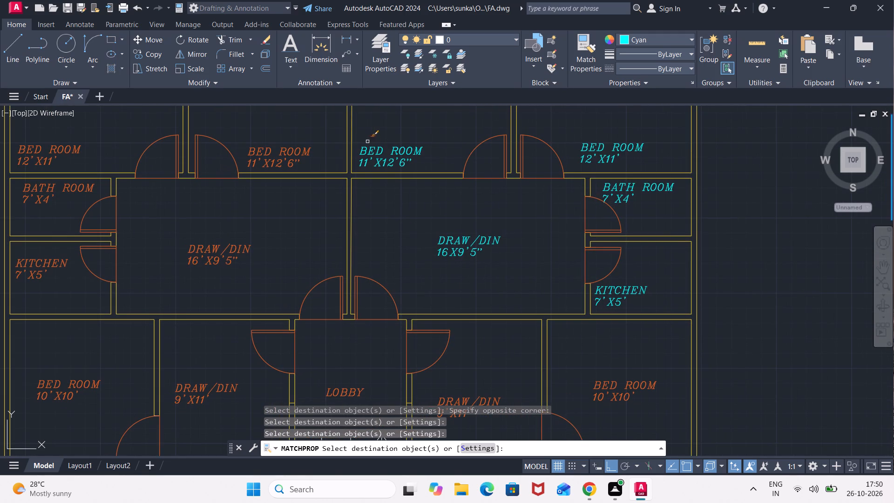
left_click(310, 141)
left_click(284, 170)
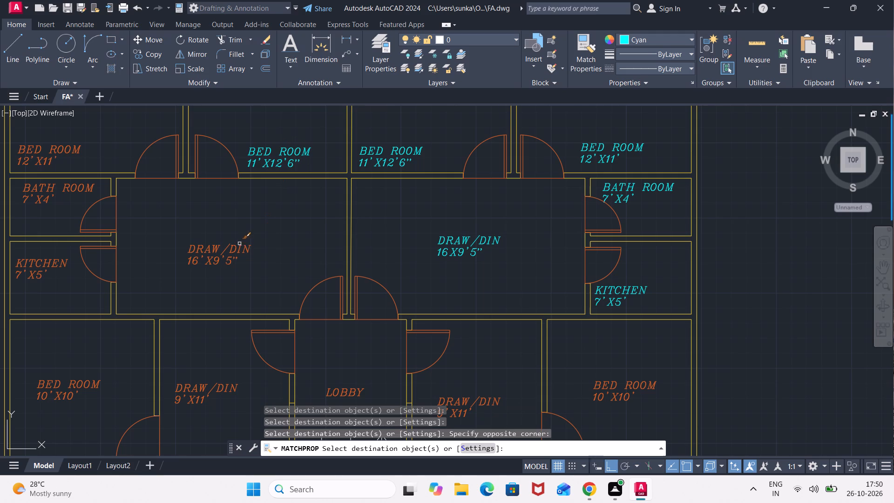
left_click(237, 245)
left_click(228, 265)
Apply the matched cyan properties to the northwest "BATH ROOM 7'X4'", "BED ROOM 12'X11'" and "KITCHEN 7'X5'" labels.
middle_click_drag(216, 233, 409, 239)
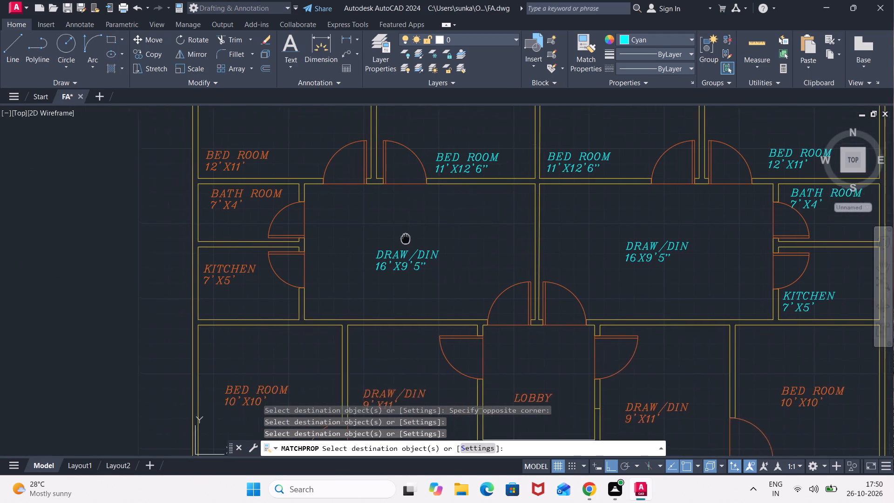
middle_click_drag(409, 239, 423, 240)
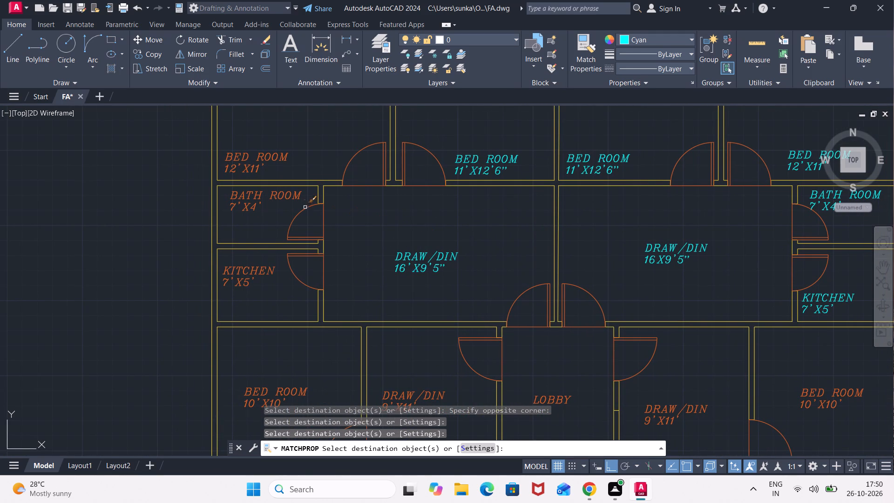
left_click(295, 199)
left_click(257, 206)
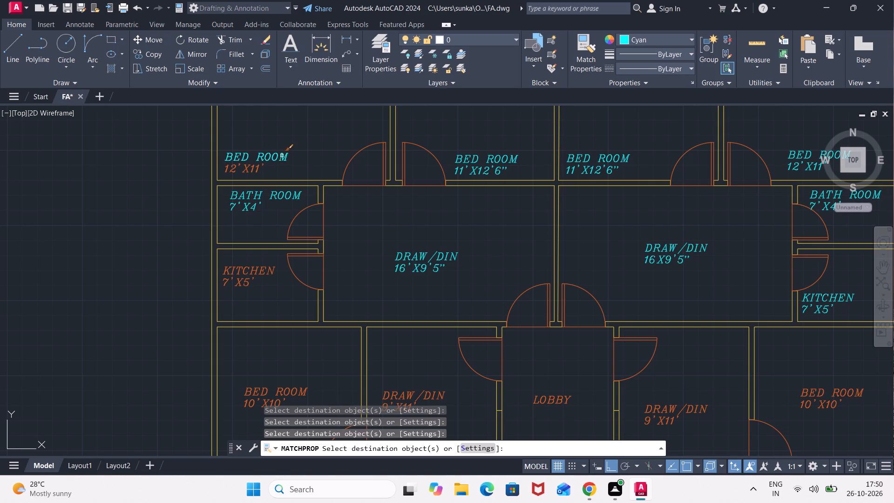
left_click(283, 154)
left_click(257, 163)
left_click(258, 267)
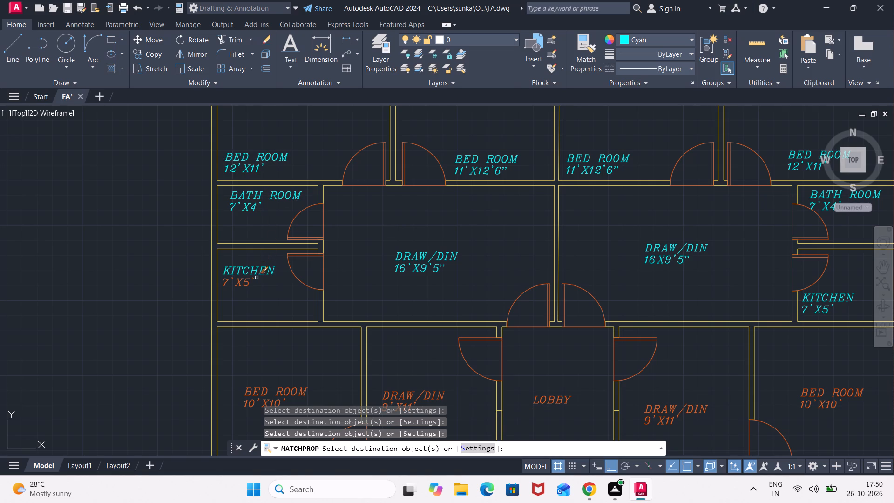
left_click(249, 279)
Apply the matched cyan properties to the "LOBBY" label and both sides' "BED ROOM 10'X10'" and "DRAW/DIN 9'X11'" labels.
scroll(255, 290, "down", 1)
middle_click_drag(255, 290, 271, 193)
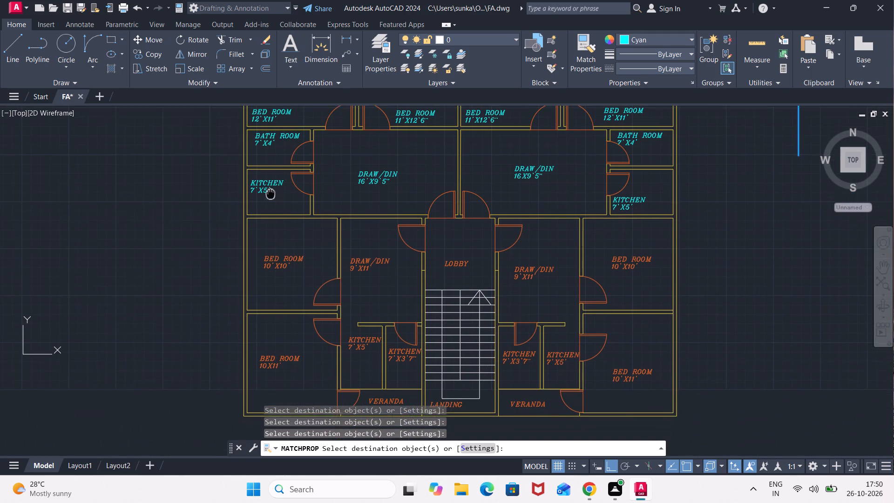
middle_click_drag(271, 193, 271, 193)
left_click(283, 257)
left_click(283, 266)
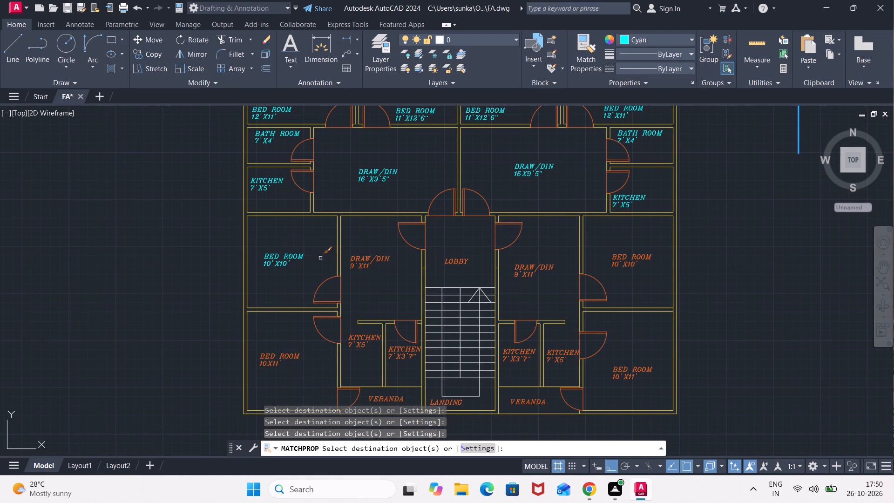
left_click(365, 259)
left_click(366, 267)
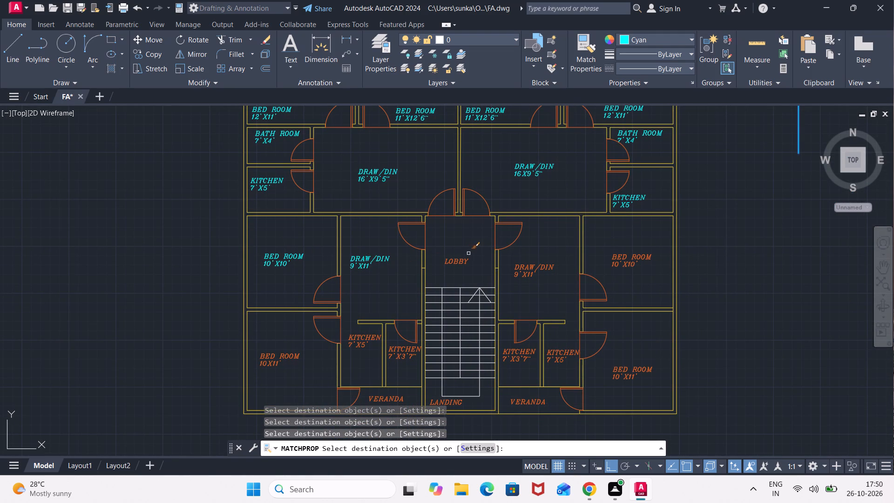
left_click(465, 262)
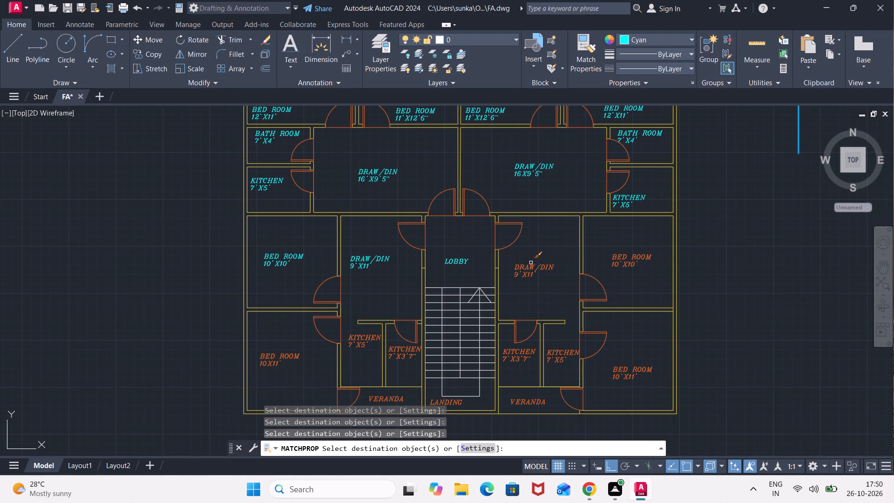
left_click(531, 263)
left_click(516, 276)
left_click(635, 245)
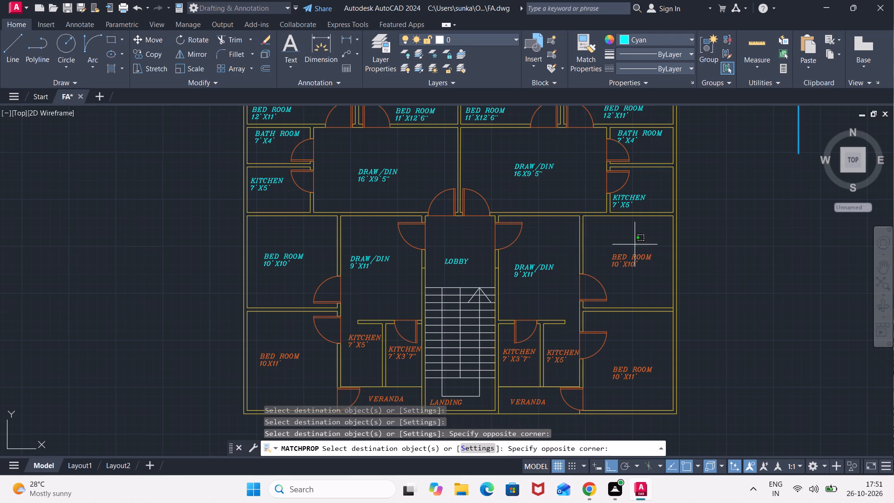
left_click(615, 276)
Apply the matched cyan properties to the two southeast "KITCHEN" labels, "BED ROOM 10'X11'", the east "VERANDA" and "LANDING".
middle_click_drag(540, 268, 532, 222)
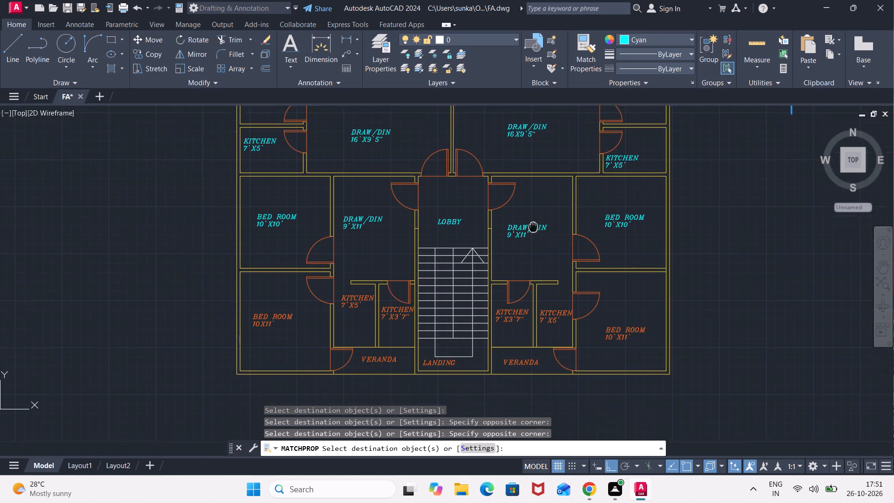
middle_click_drag(532, 222, 528, 166)
scroll(504, 251, "up", 1)
left_click(530, 239)
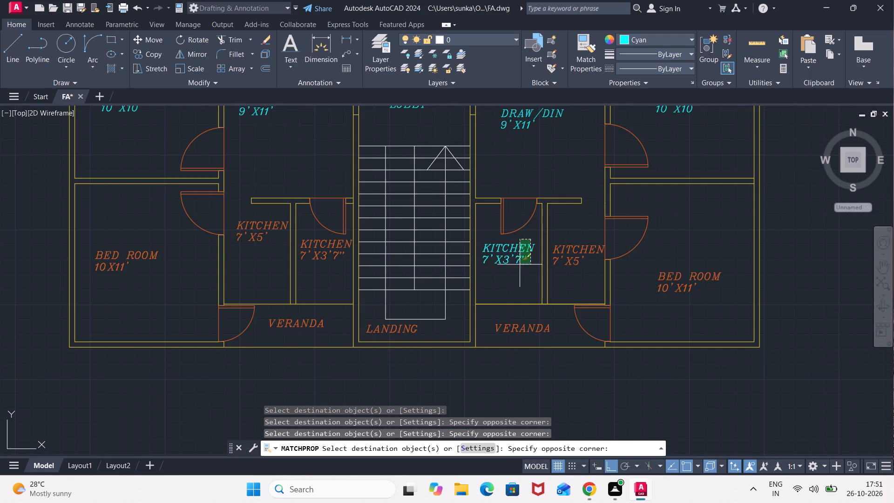
left_click(517, 266)
left_click(586, 242)
left_click(575, 262)
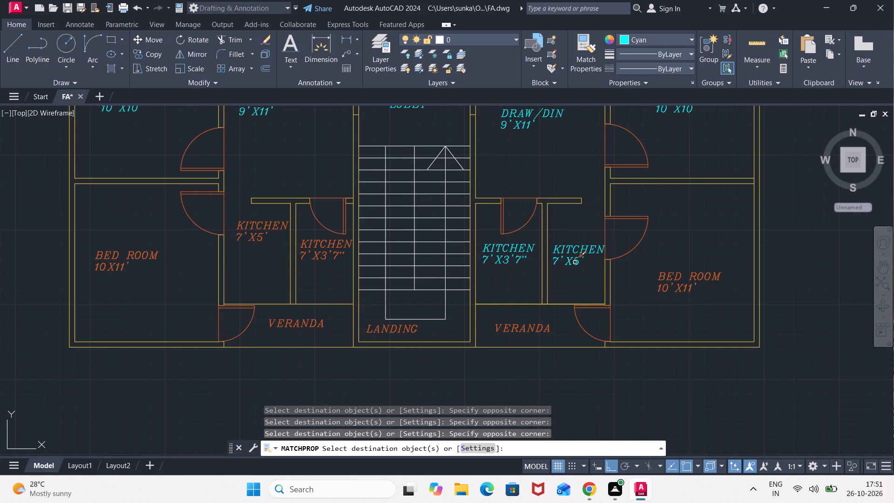
left_click(680, 259)
left_click(658, 287)
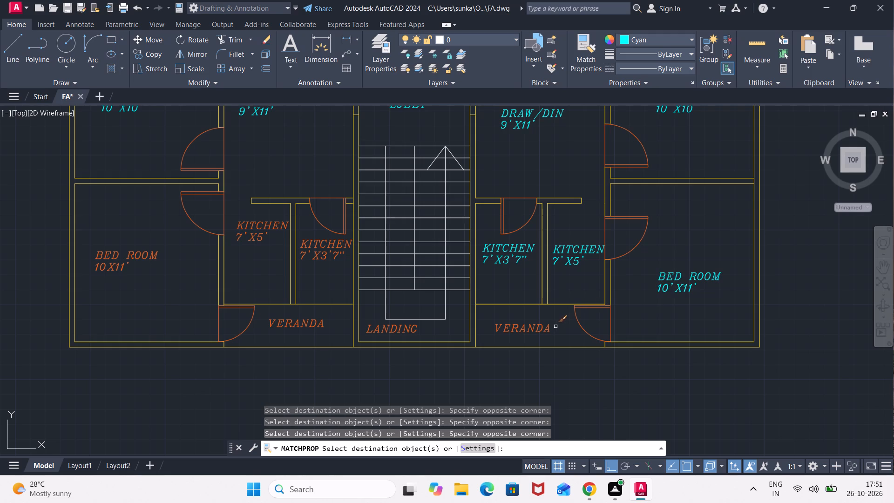
left_click(546, 326)
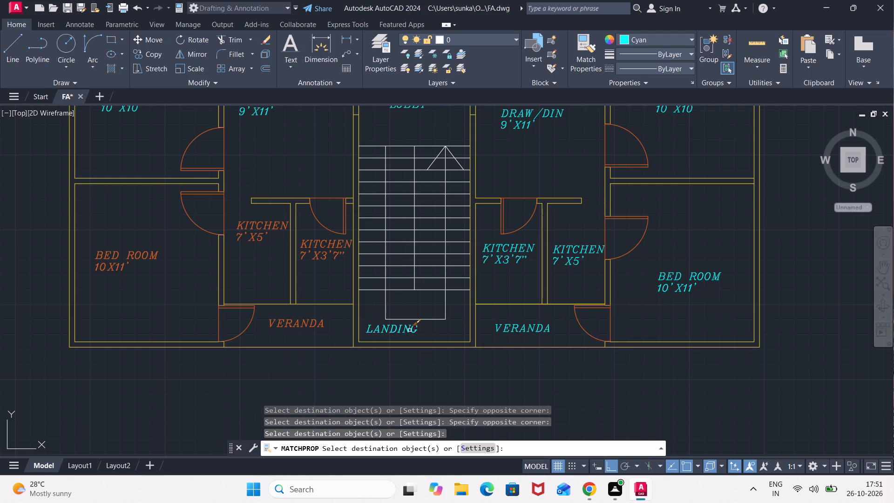
left_click(409, 330)
Apply the matched cyan properties to the west "VERANDA", both southwest "KITCHEN" labels and "BED ROOM 10X11'", and finish matching.
left_click(314, 319)
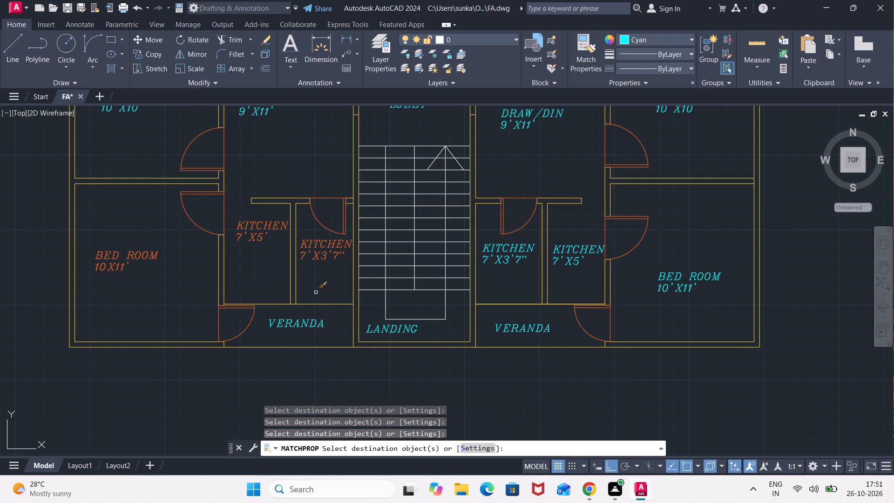
left_click(322, 259)
left_click(324, 241)
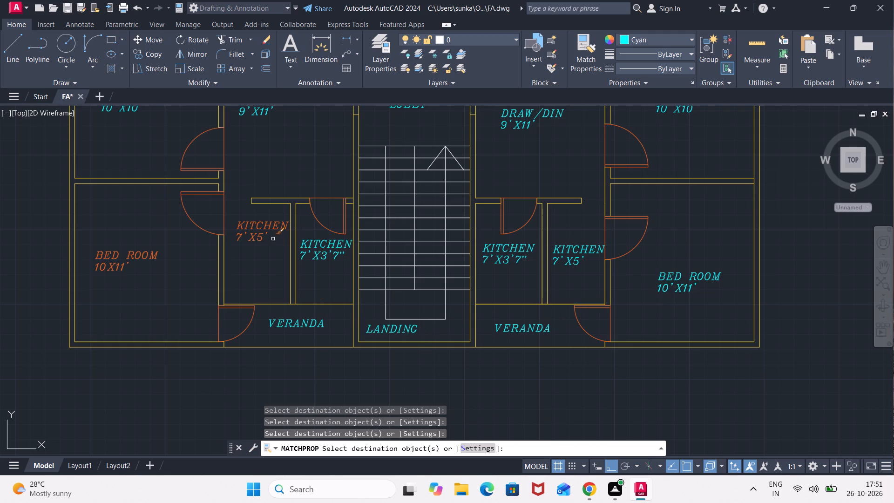
left_click(271, 218)
left_click(252, 241)
middle_click_drag(240, 249, 257, 246)
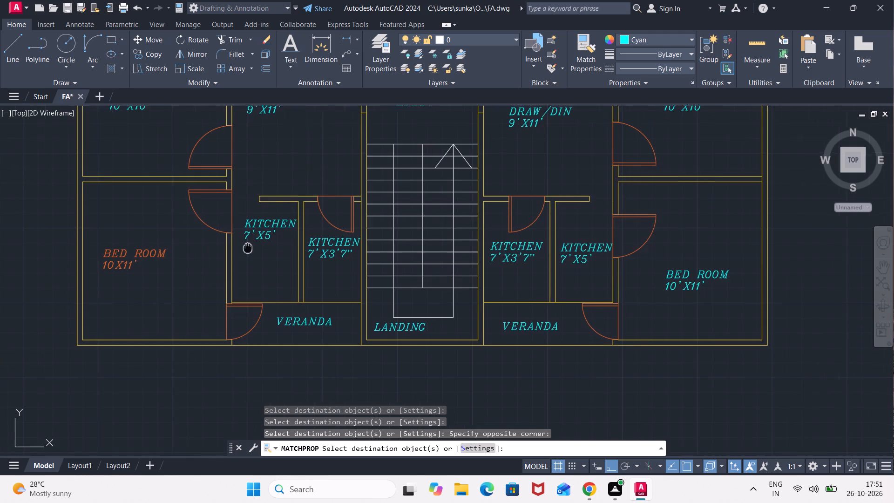
middle_click_drag(257, 246, 320, 245)
left_click(239, 244)
left_click(183, 273)
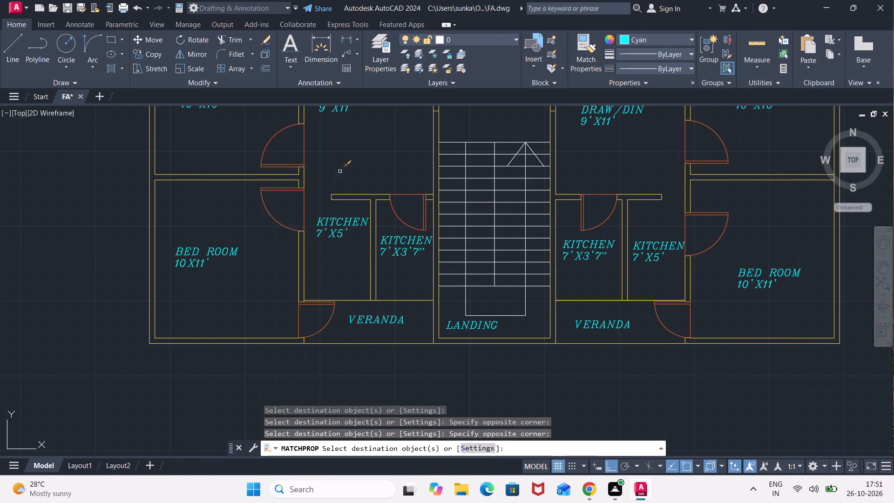
scroll(349, 163, "down", 1)
middle_click_drag(354, 158, 284, 289)
middle_click_drag(322, 184, 329, 255)
key("Escape")
Delete the stray vertical line outside the floor plan's east wall.
left_click(739, 172)
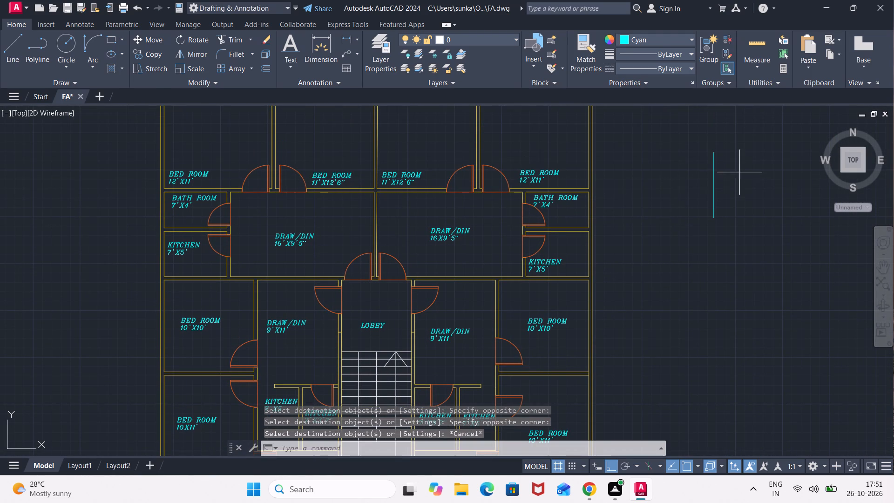
left_click(691, 200)
key("Delete")
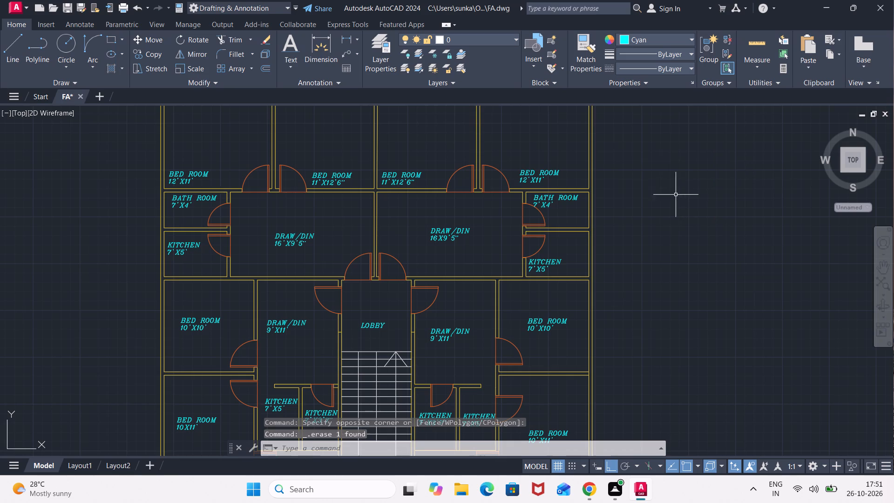
Move the northeast "BED ROOM 12'X11'" label about 4'-10" straight up into the middle of its room.
scroll(528, 133, "down", 1)
scroll(533, 160, "up", 2)
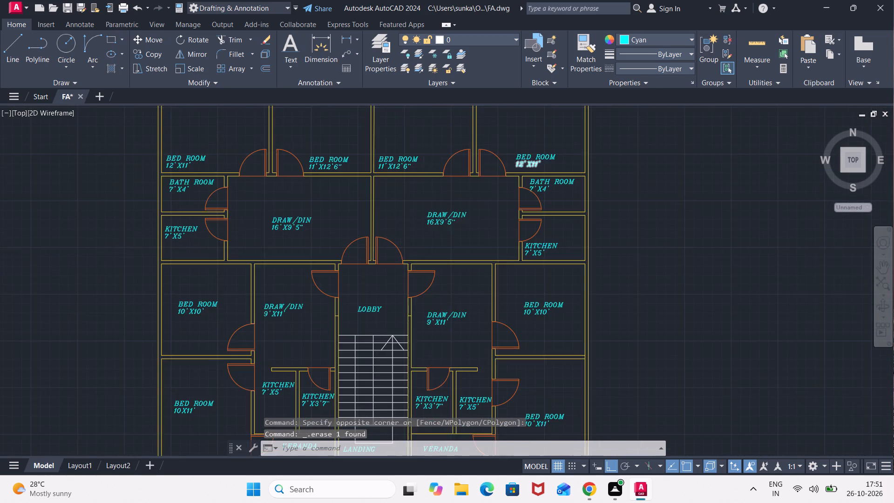
left_click(528, 156)
left_click(526, 171)
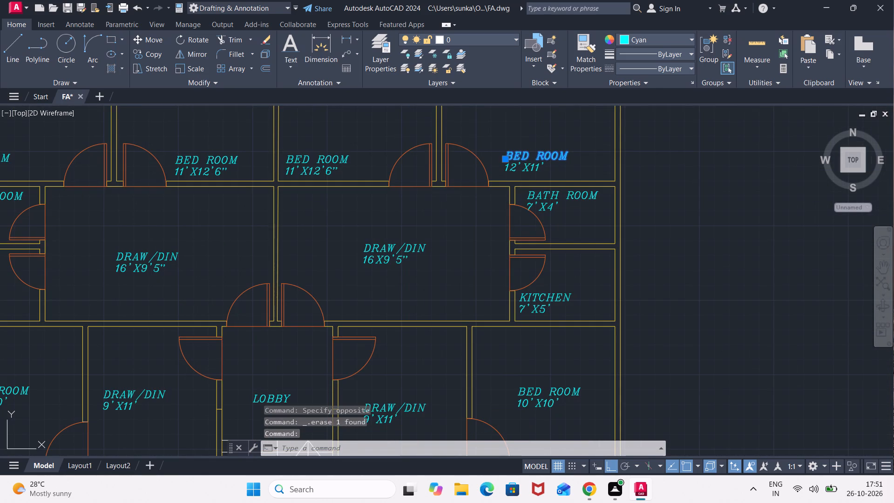
key("m")
key("Return")
left_click(526, 171)
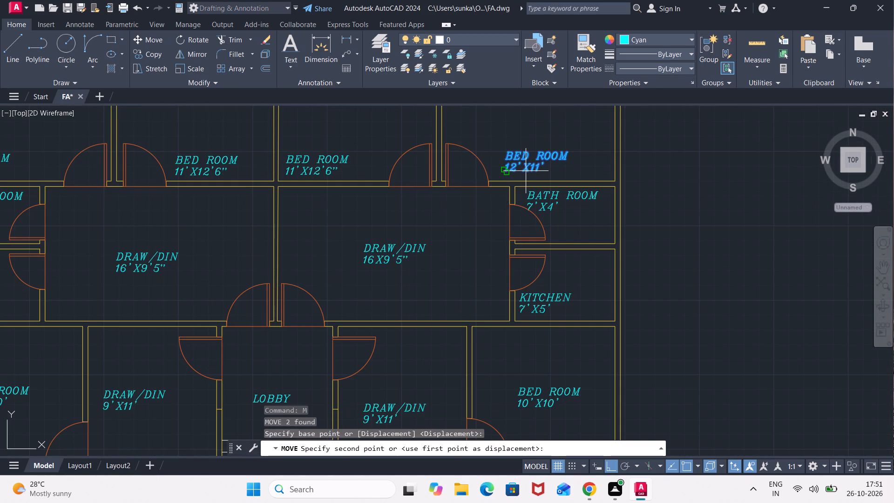
scroll(524, 142, "up", 1)
middle_click_drag(524, 142, 518, 188)
middle_click_drag(515, 158, 500, 247)
scroll(505, 224, "down", 1)
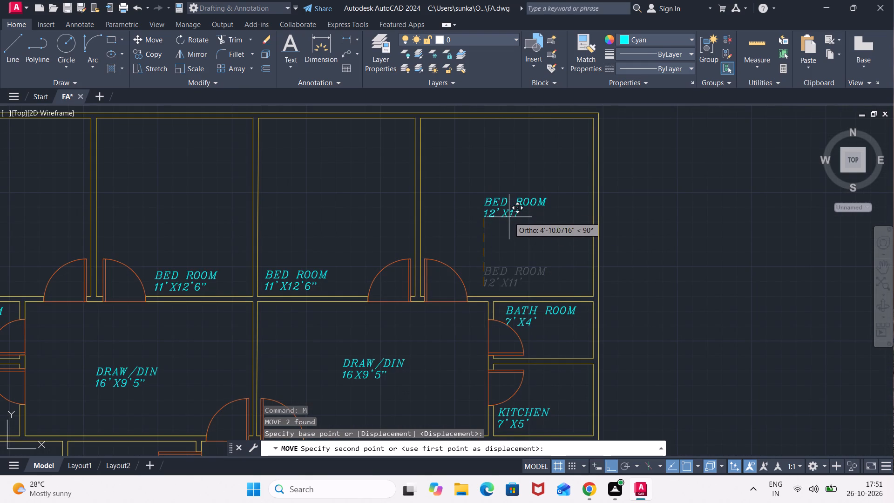
left_click(509, 217)
With Ortho off, move the east "BED ROOM 11'X12'6"" label up and across to the middle of its room.
left_click(340, 250)
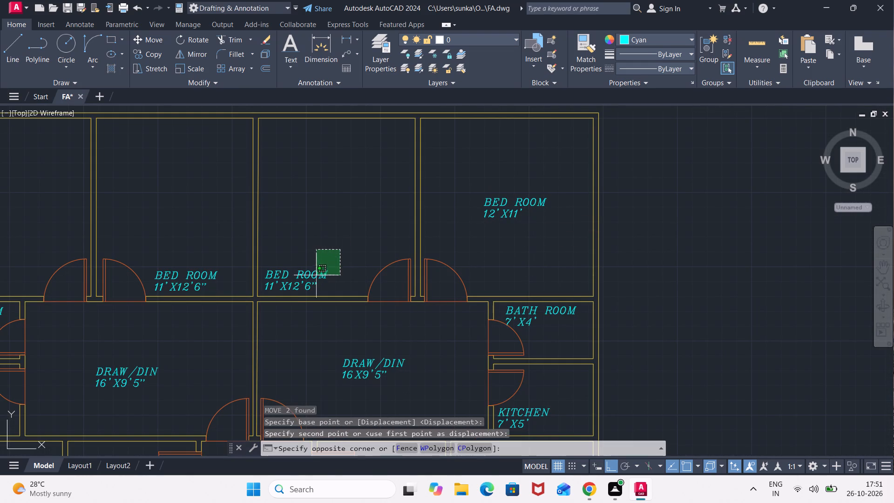
left_click(300, 286)
key("m")
key("Return")
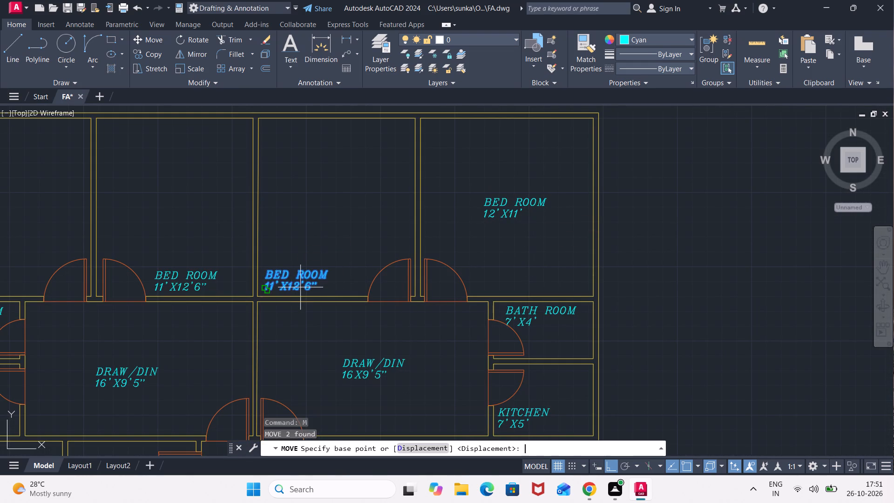
left_click(290, 282)
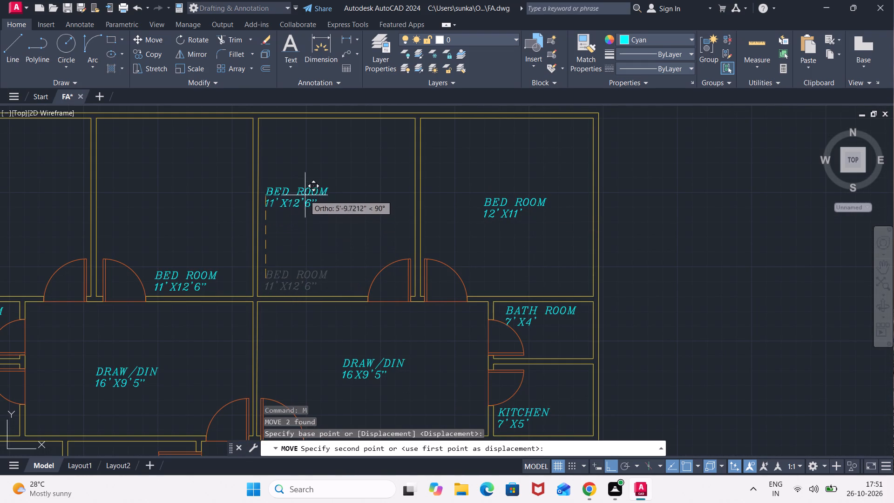
key("F8")
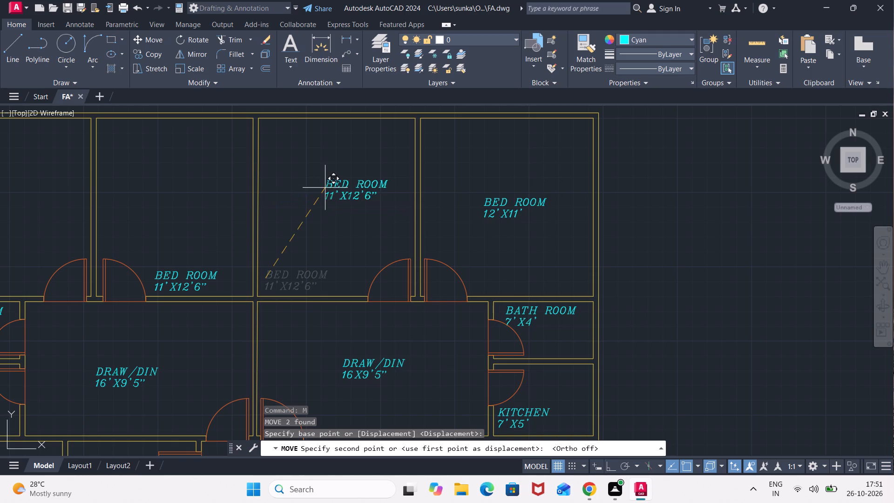
left_click(310, 187)
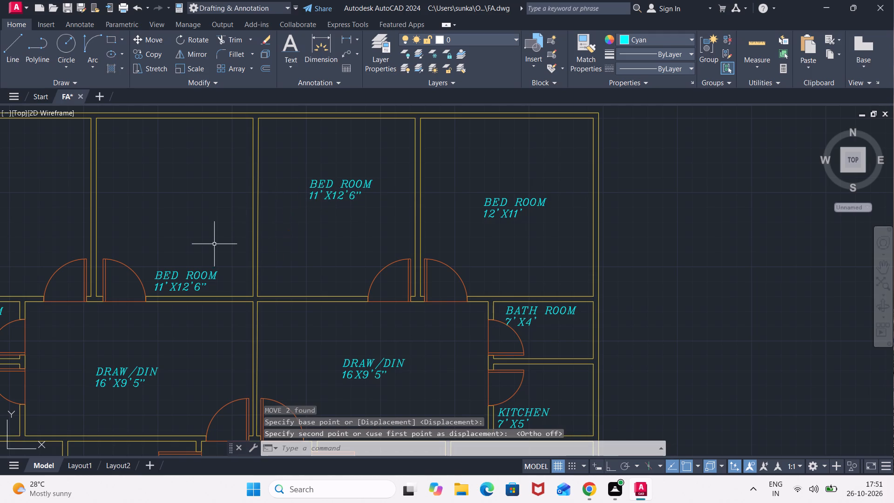
Move the west "BED ROOM 11'X12'6"" label up to the middle of its room.
left_click(212, 258)
left_click(185, 289)
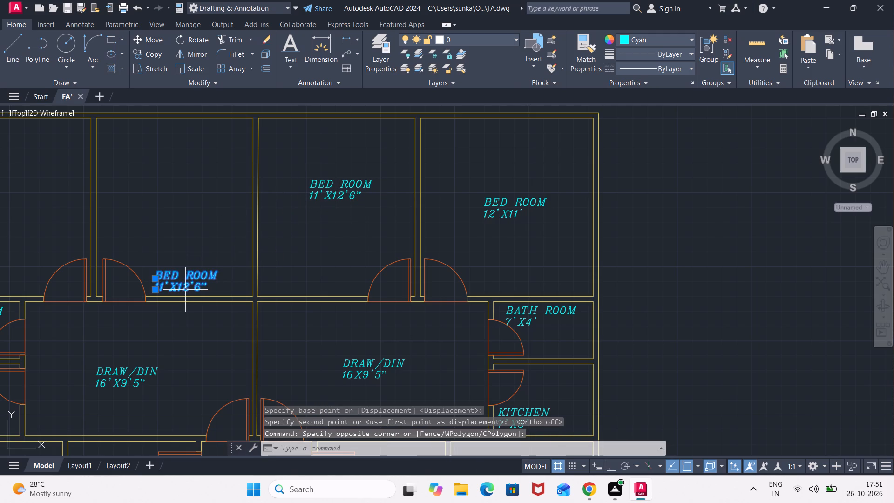
key("m")
key("Return")
left_click(191, 272)
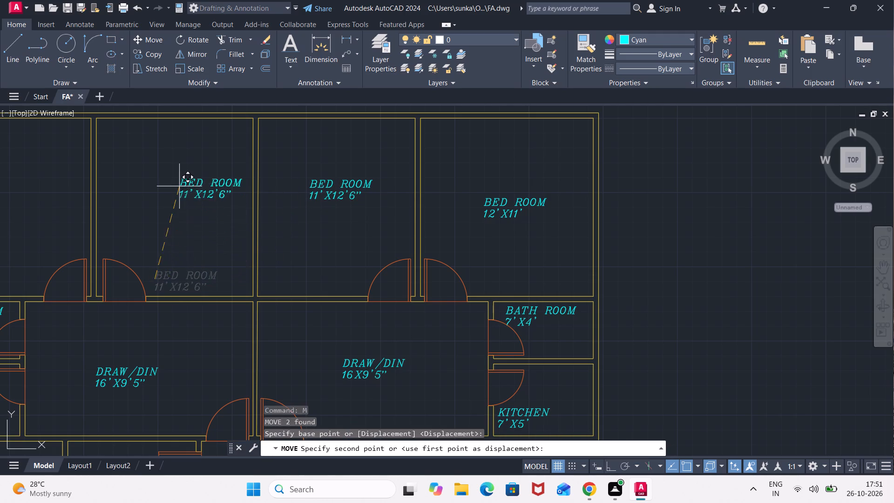
left_click(165, 195)
Move the northwest "BED ROOM 12'X11'" label from the room's lower corner to its middle.
middle_click_drag(183, 203, 340, 219)
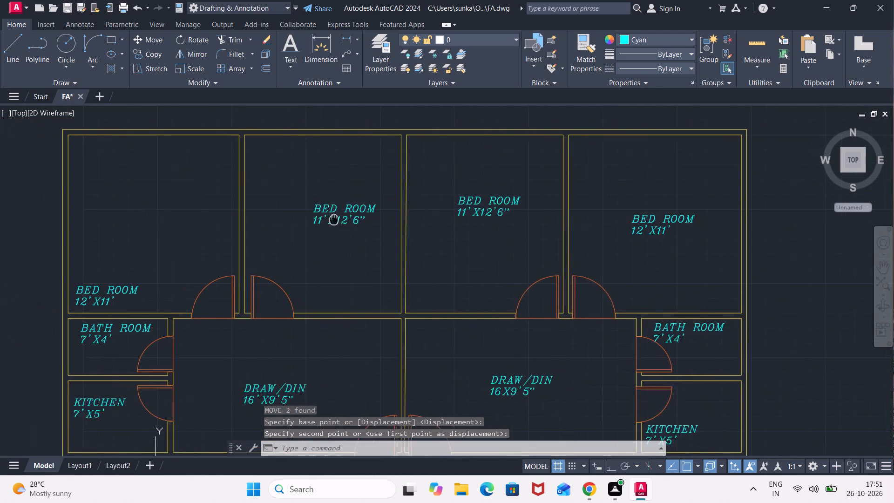
middle_click_drag(340, 219, 376, 219)
left_click(179, 292)
left_click(146, 300)
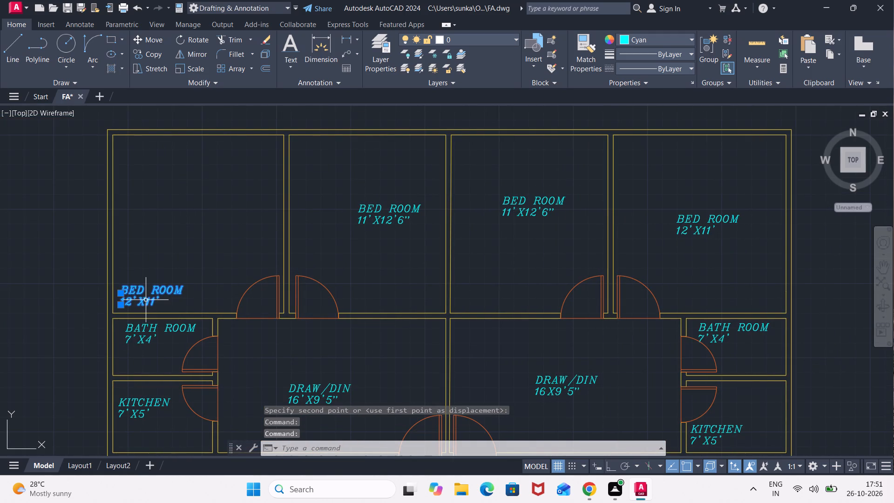
key("m")
key("Return")
left_click(150, 291)
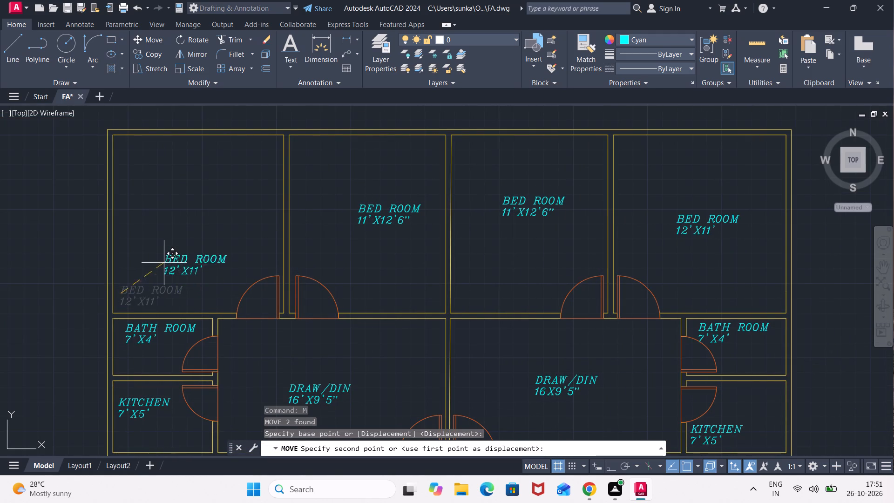
left_click(170, 211)
Move the southwest "KITCHEN 7'X5'" label down, closer to the wall above the veranda.
middle_click_drag(204, 238, 204, 237)
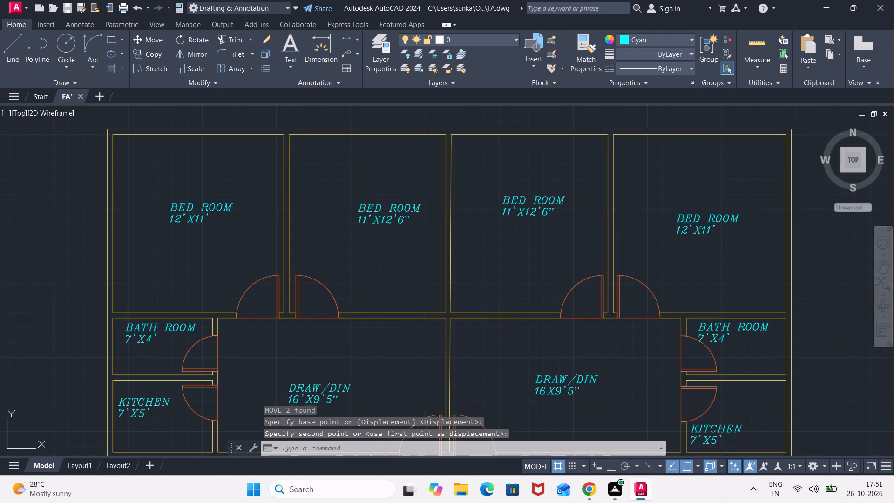
middle_click_drag(204, 237, 281, 159)
scroll(323, 328, "down", 2)
middle_click_drag(349, 326, 276, 247)
middle_click_drag(373, 309, 378, 257)
scroll(306, 311, "up", 2)
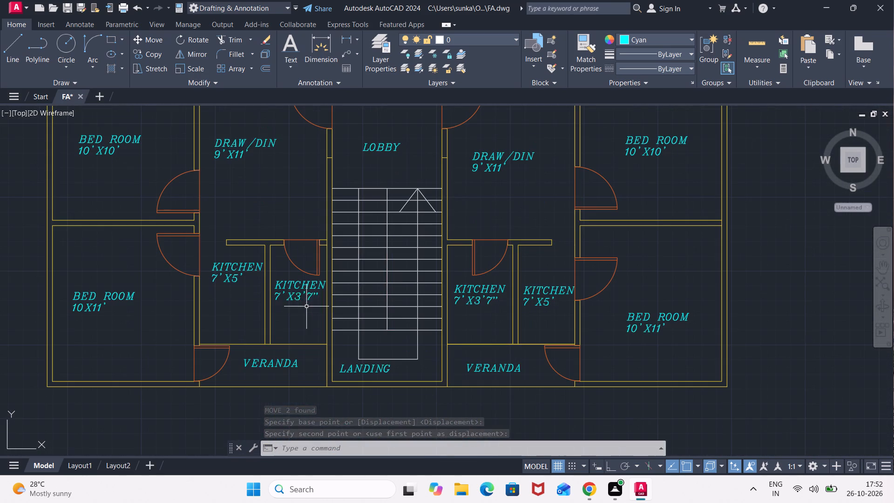
left_click(250, 270)
left_click(235, 280)
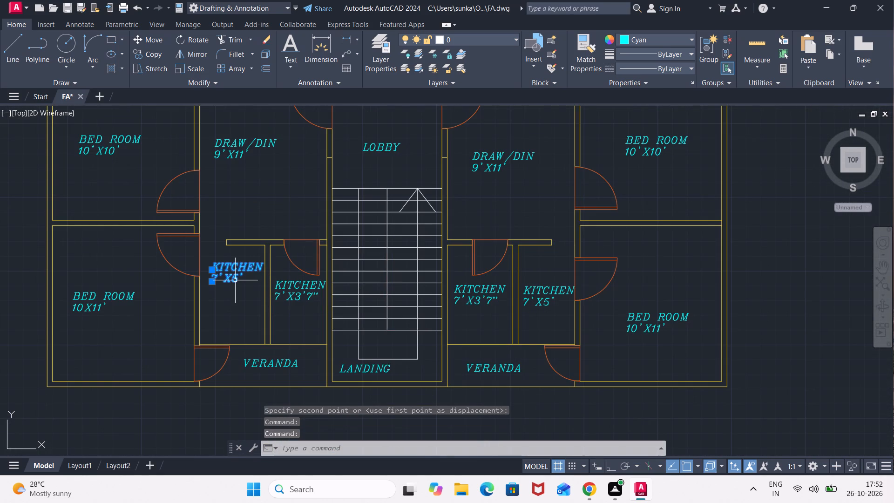
key("m")
key("Return")
left_click(243, 276)
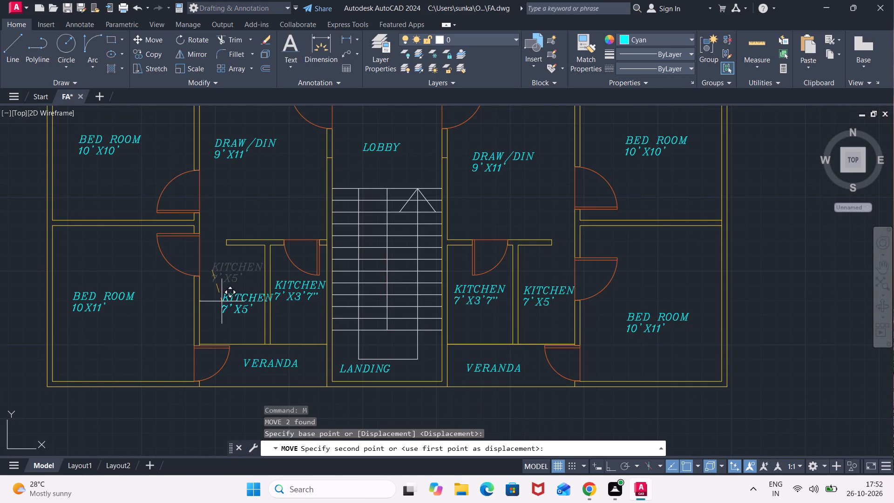
left_click(207, 311)
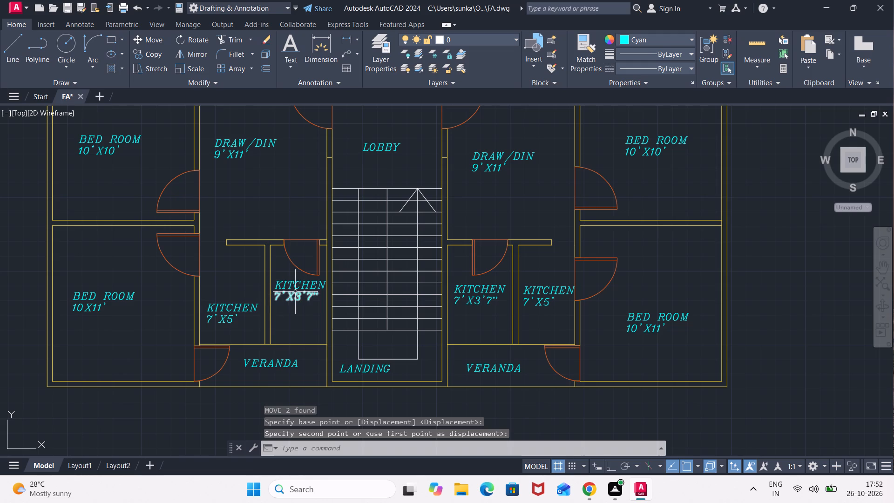
Move the southwest "KITCHEN 7'X3'7"" label down so it fits between its side walls, below the door swing.
left_click(298, 286)
left_click(295, 295)
key("m")
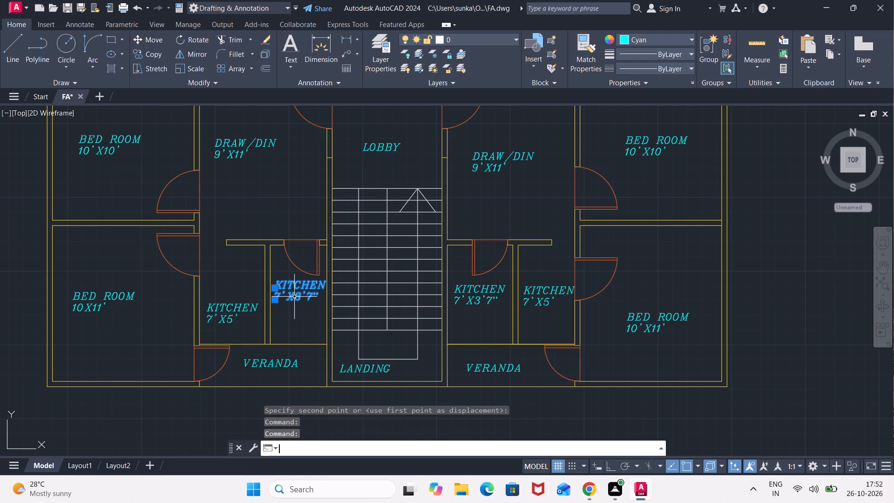
key("Return")
left_click(294, 293)
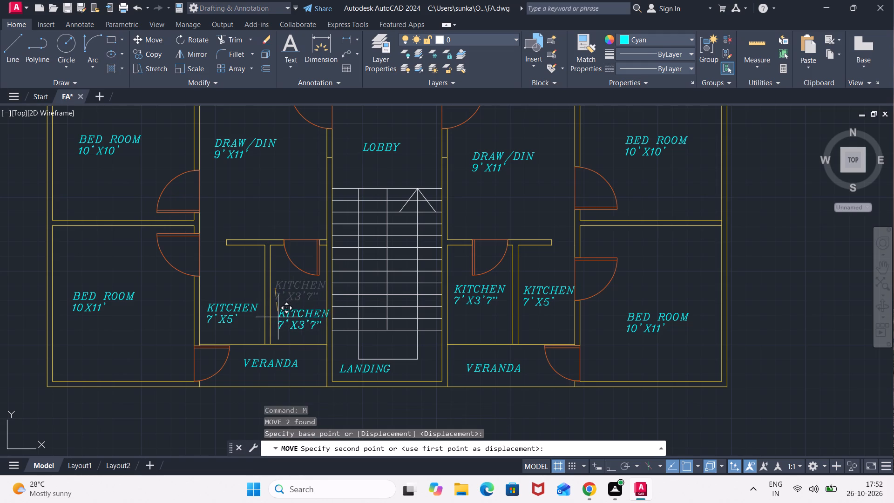
scroll(274, 313, "up", 3)
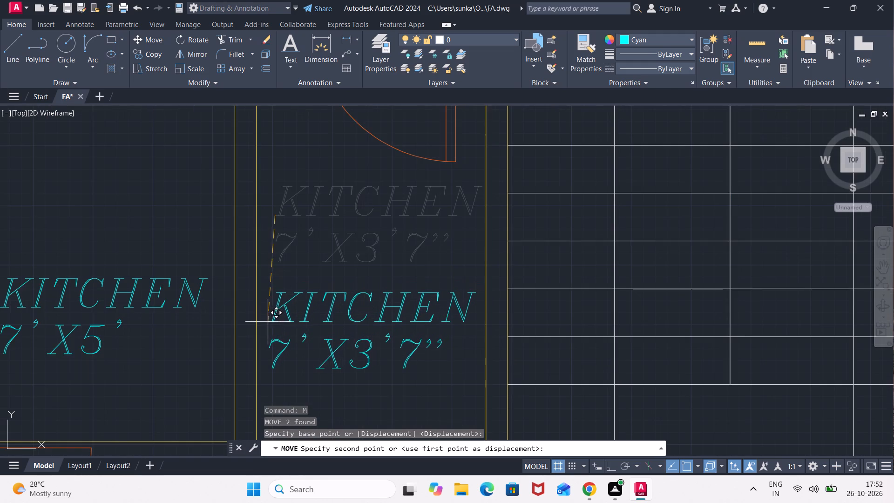
left_click(268, 322)
scroll(383, 297, "down", 3)
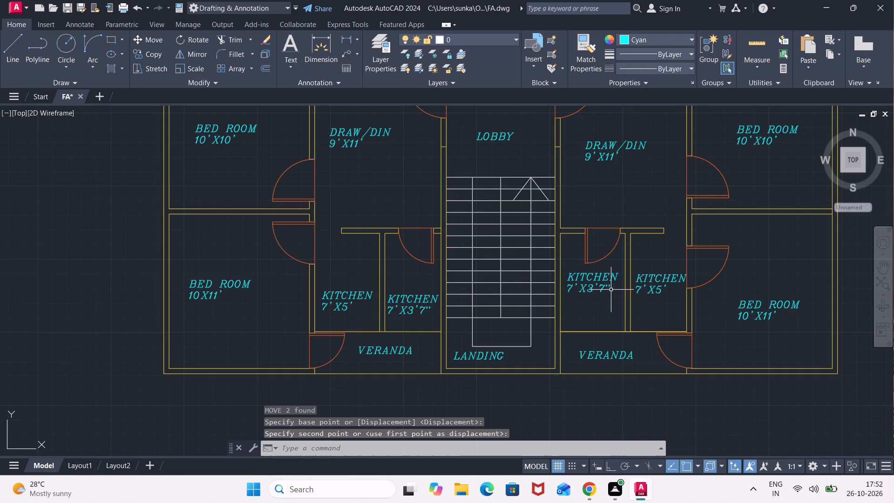
Delete the swing arc of the door between the east "VERANDA" and the southeast bedroom.
middle_click_drag(611, 290, 550, 275)
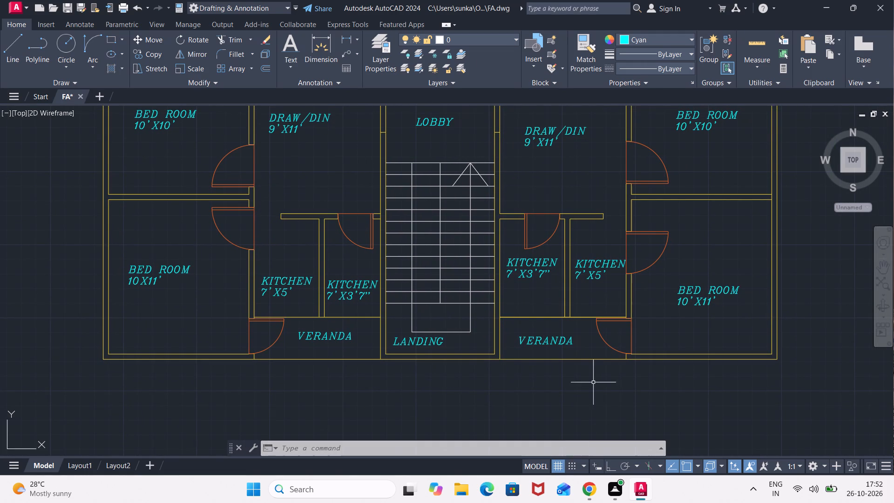
scroll(612, 355, "up", 3)
left_click(614, 333)
left_click(591, 347)
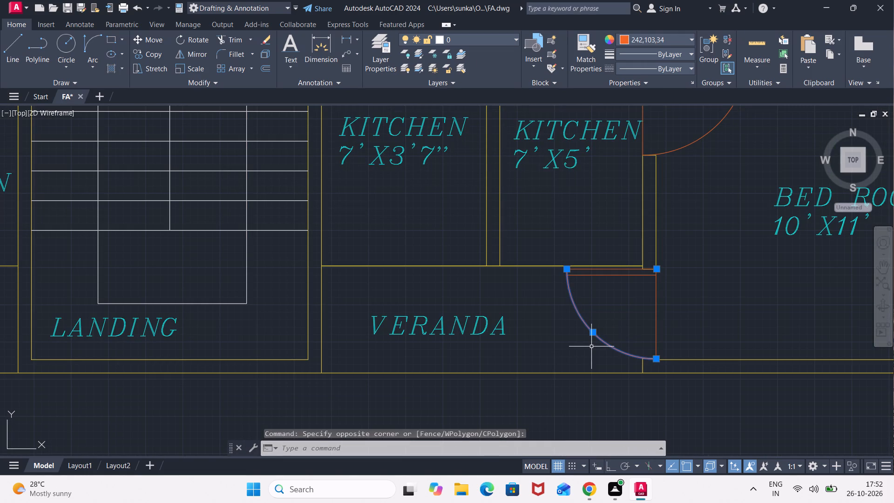
key("Delete")
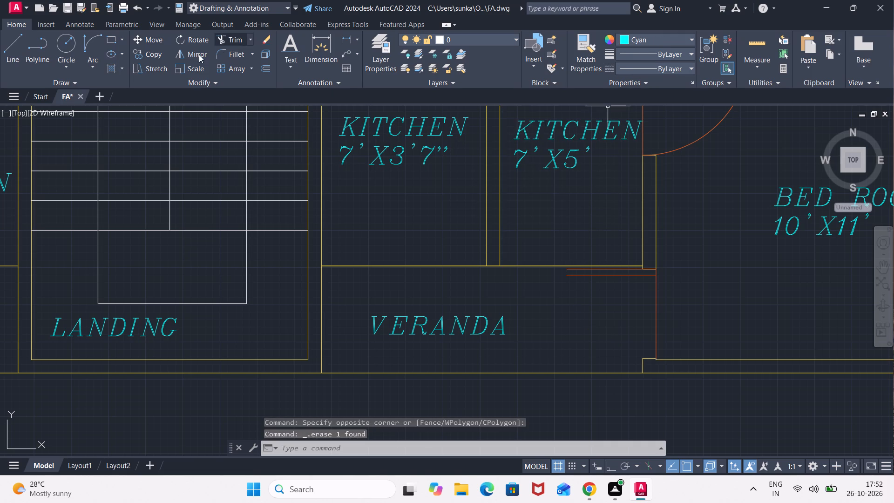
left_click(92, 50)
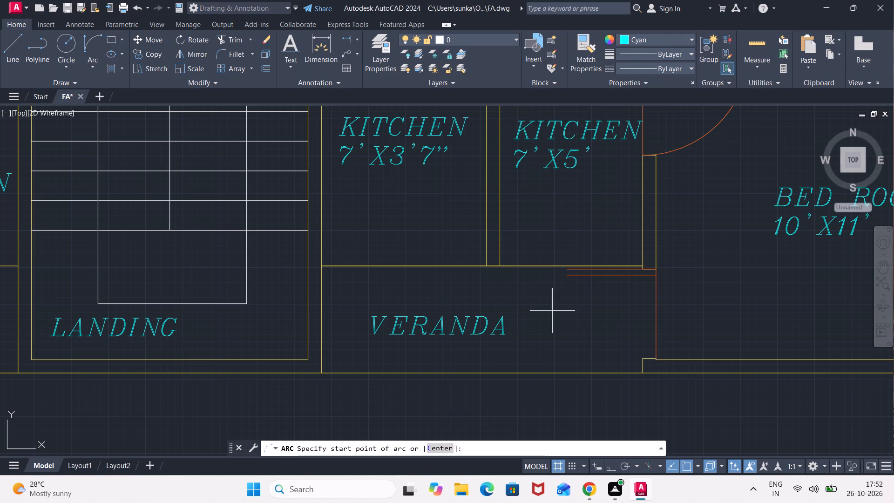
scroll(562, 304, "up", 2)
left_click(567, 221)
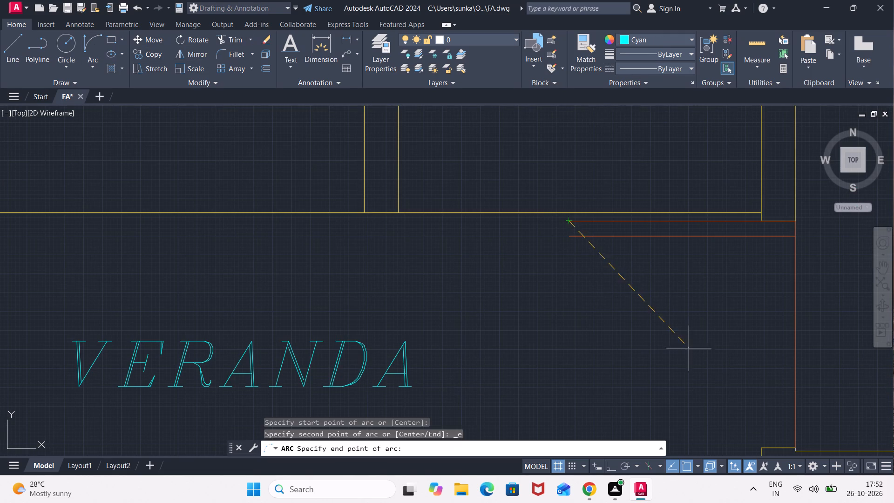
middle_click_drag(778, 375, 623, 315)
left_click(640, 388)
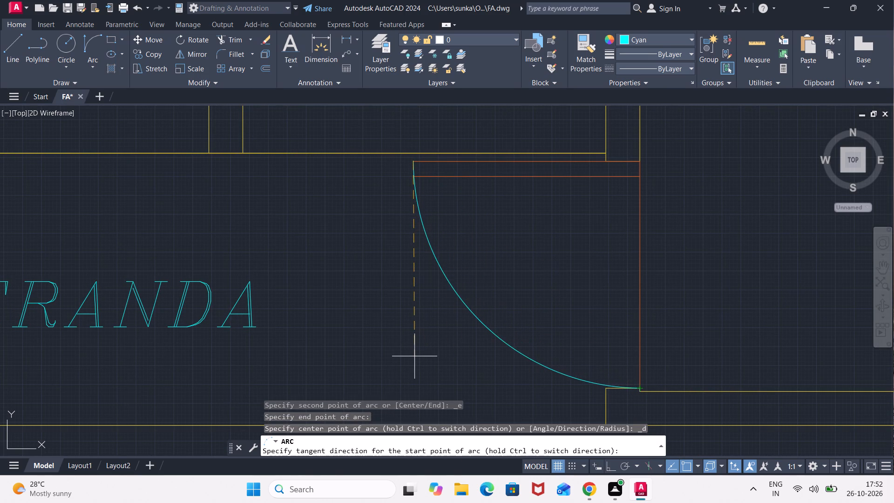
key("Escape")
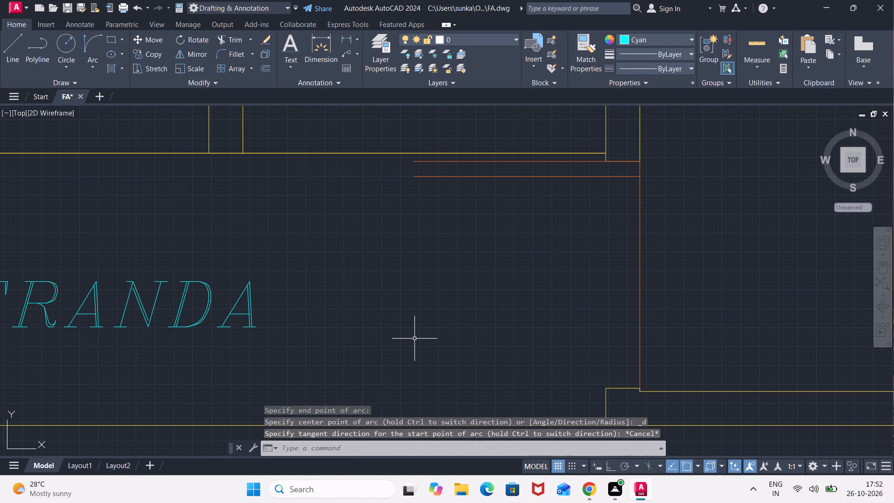
Draw a quarter-circle swing arc with Start, End, Direction for the door between the east "VERANDA" and the southeast bedroom, with Ortho on.
key("F8")
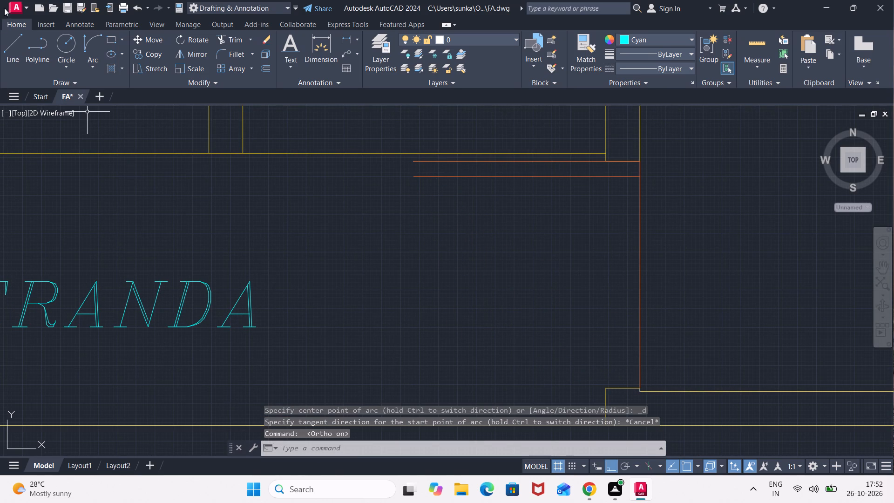
left_click(89, 66)
left_click(146, 210)
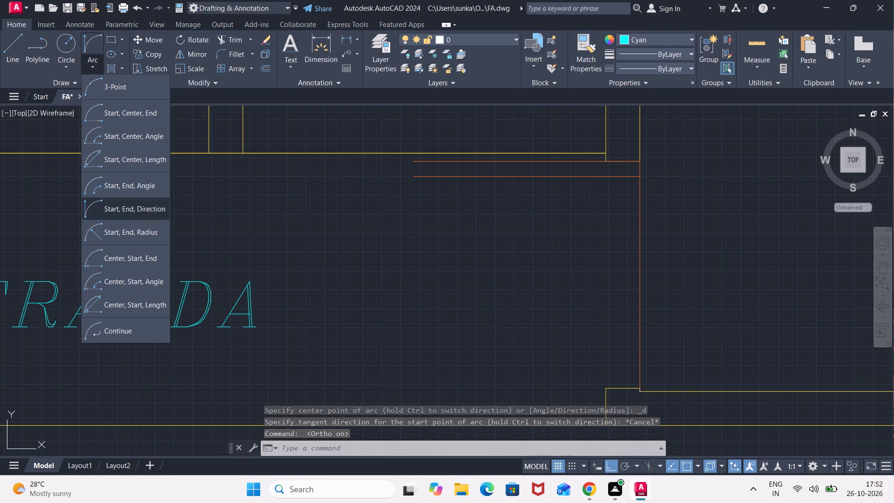
left_click(416, 163)
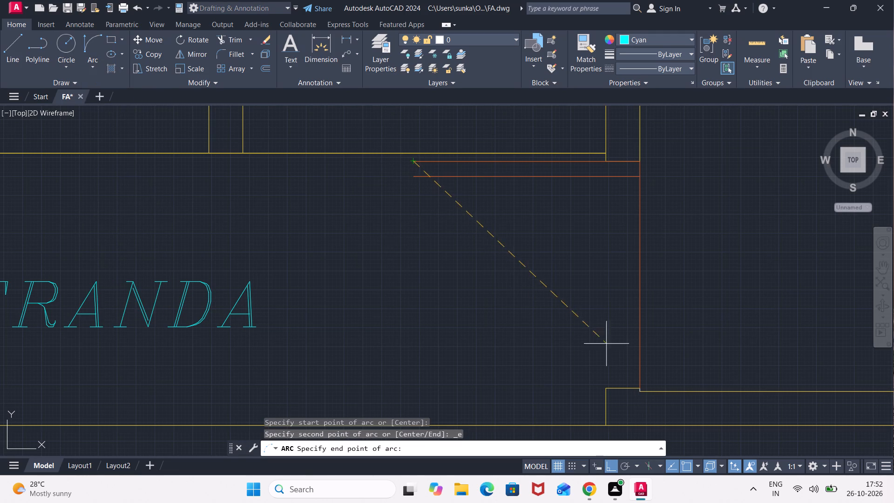
left_click(640, 387)
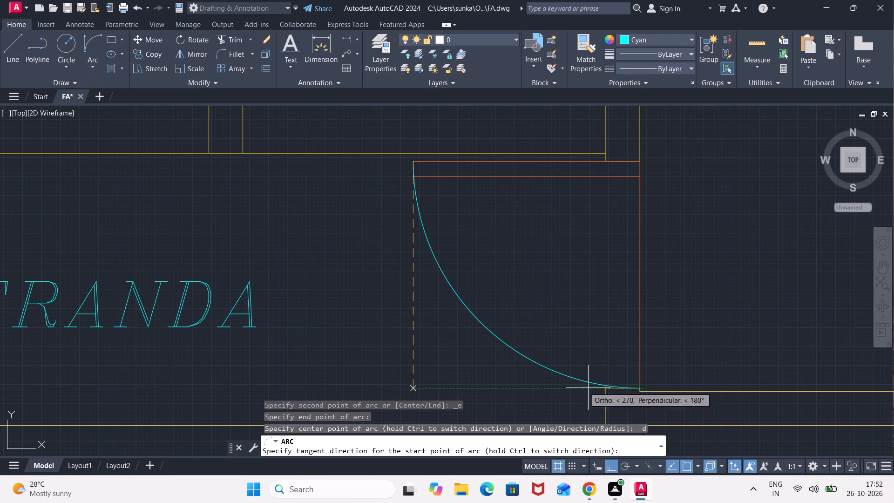
left_click(470, 364)
Match the new swing arc's properties to the orange door leaf beside it.
left_click(582, 53)
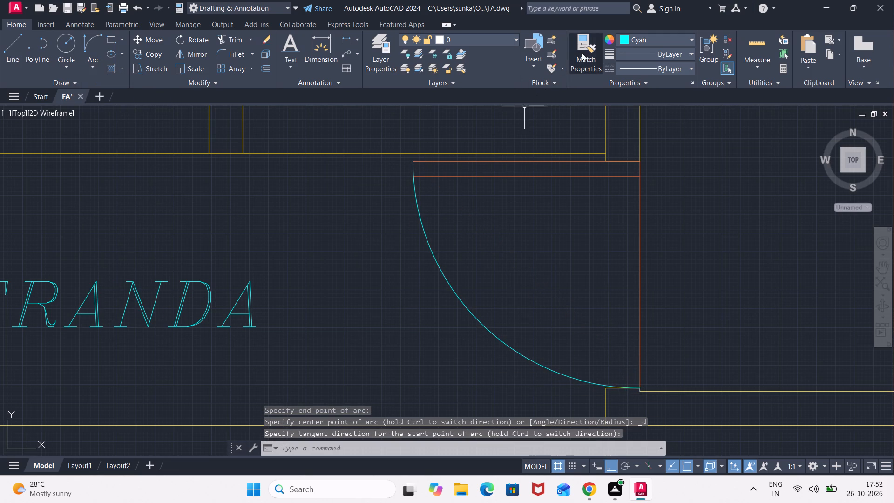
left_click(535, 177)
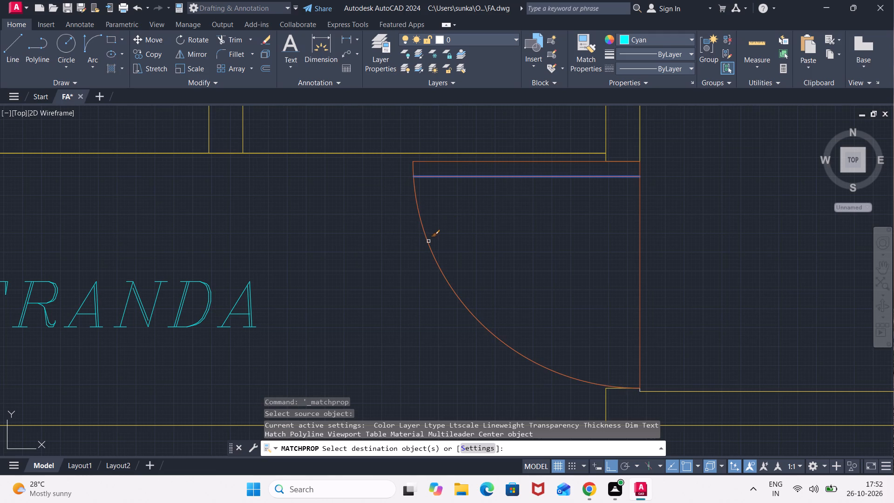
left_click(428, 241)
key("Escape")
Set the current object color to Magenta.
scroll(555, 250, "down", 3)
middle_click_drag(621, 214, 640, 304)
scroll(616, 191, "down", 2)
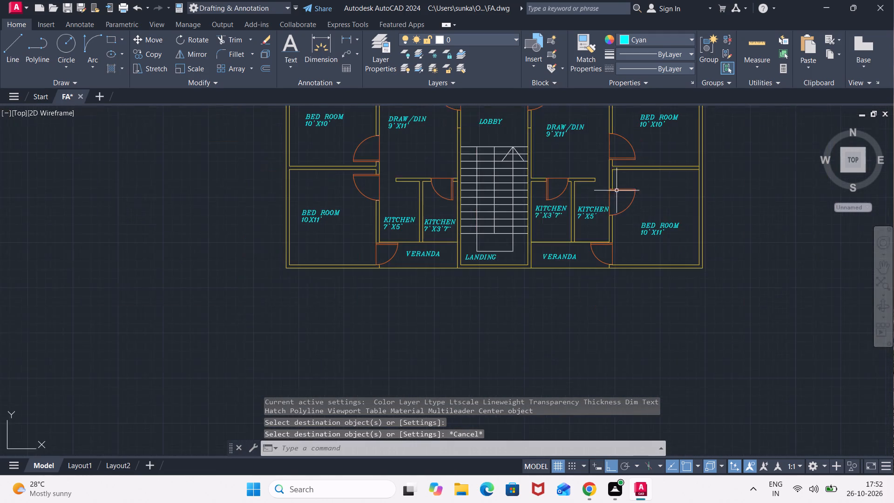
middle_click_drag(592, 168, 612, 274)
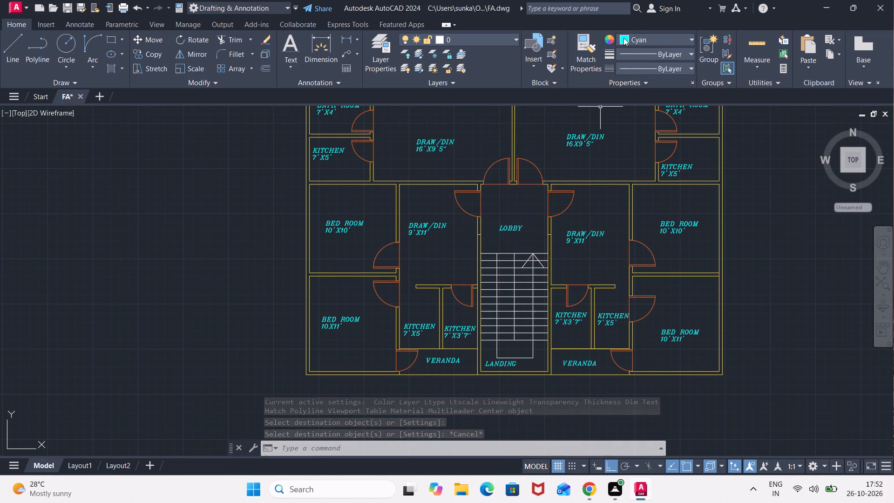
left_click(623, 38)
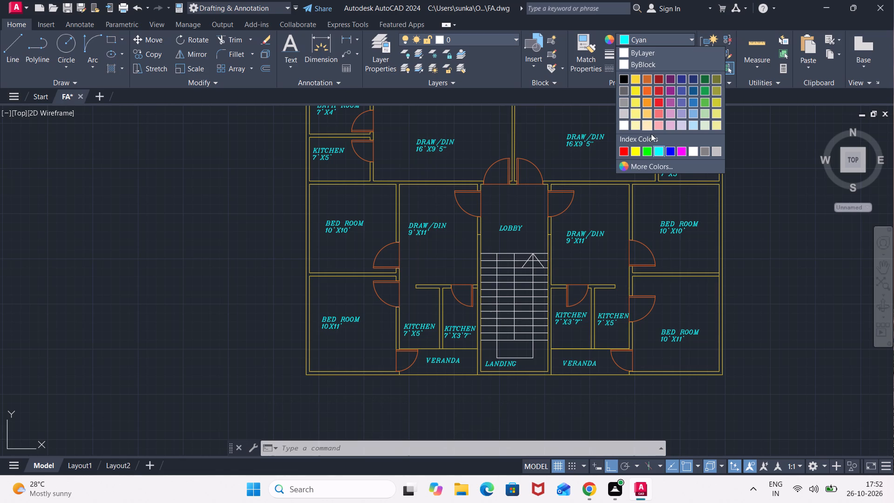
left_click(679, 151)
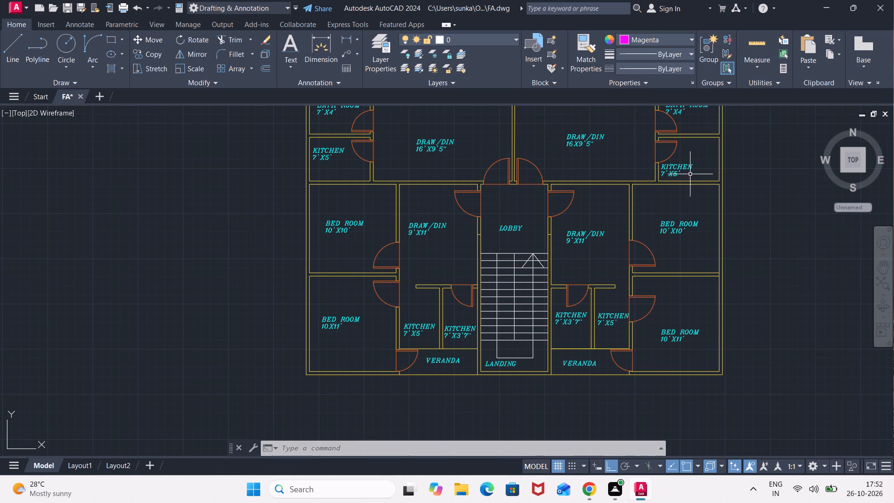
Set the current object color to red 237,31,36 and draw a short vertical sample line in the empty space east of the plan.
middle_click_drag(738, 196, 542, 283)
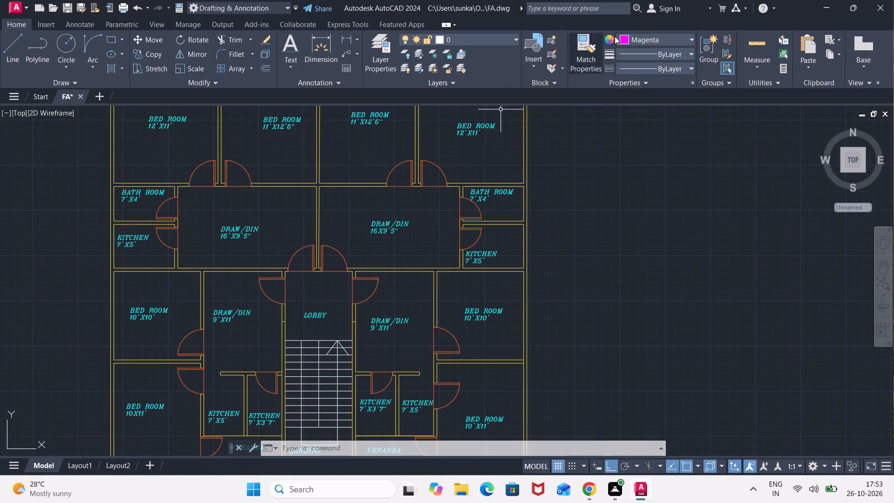
left_click(620, 41)
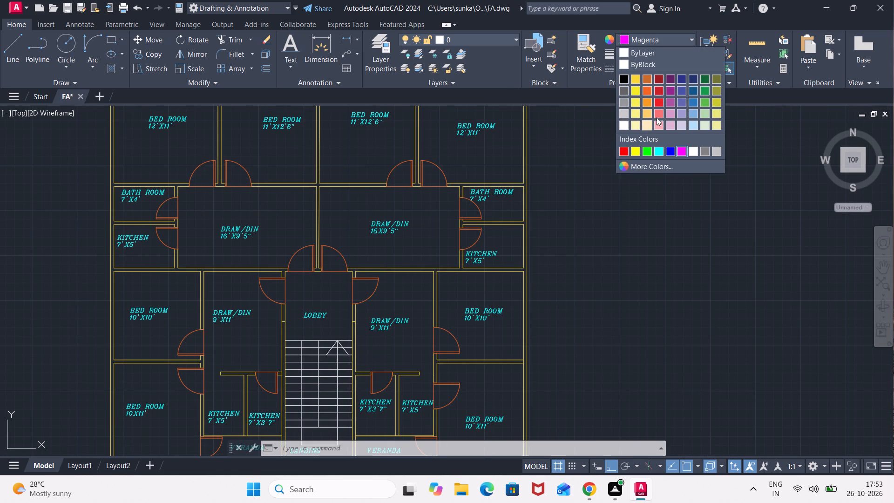
left_click(658, 100)
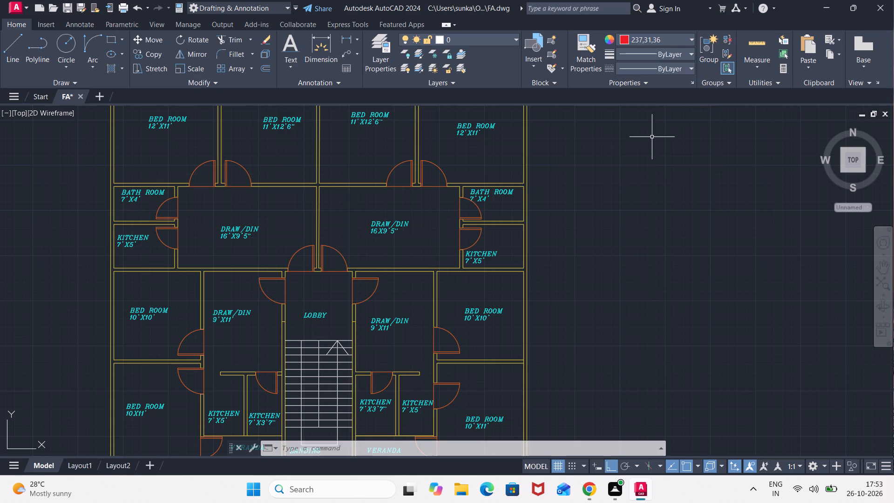
key("l")
key("Return")
left_click(625, 235)
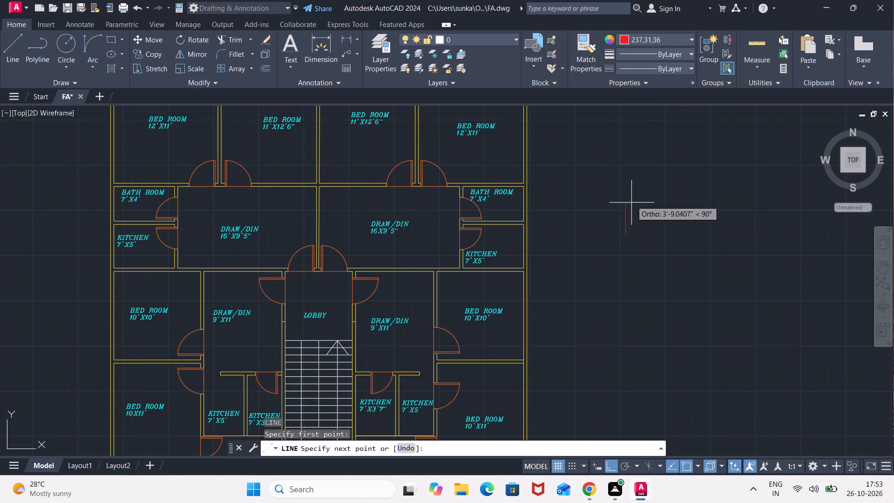
left_click(633, 185)
key("Escape")
Match the white staircase treads, arrow and landing outline to the red sample line's properties.
left_click(593, 55)
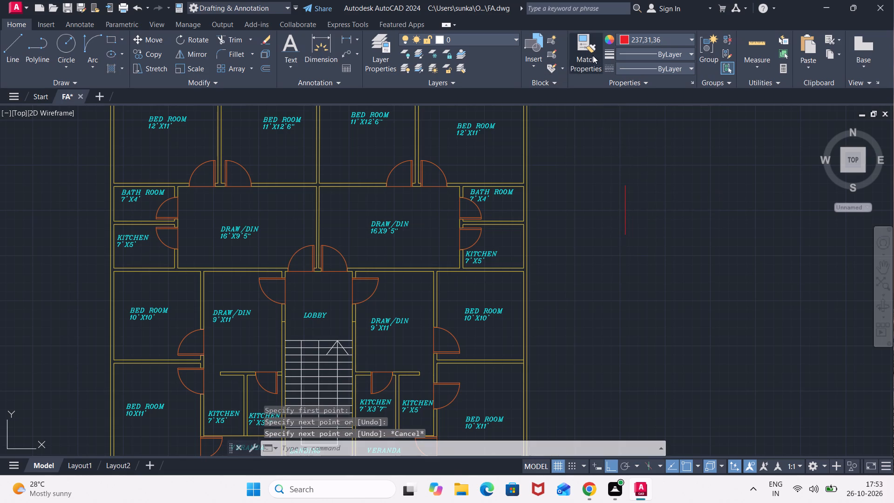
left_click(636, 195)
left_click(624, 199)
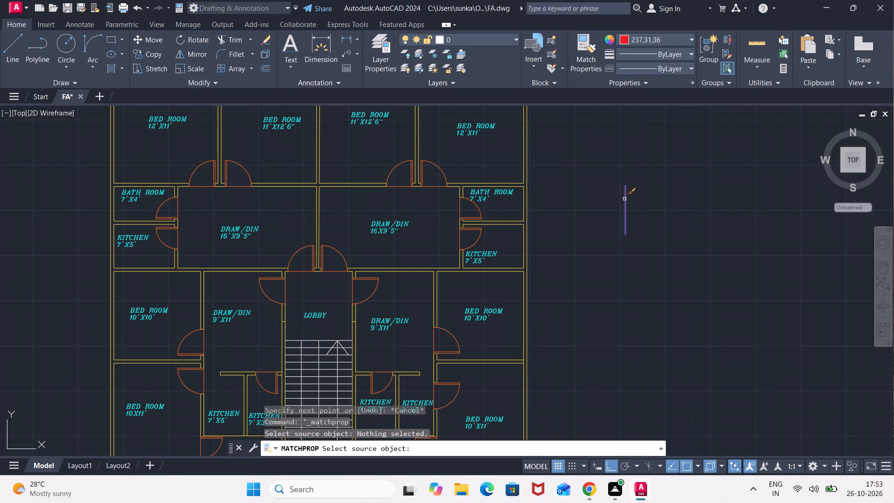
middle_click_drag(480, 284, 606, 124)
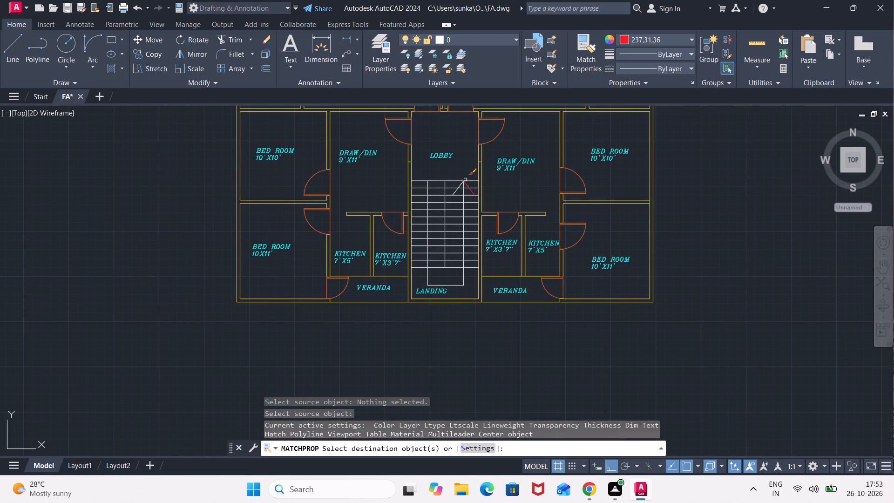
left_click(464, 170)
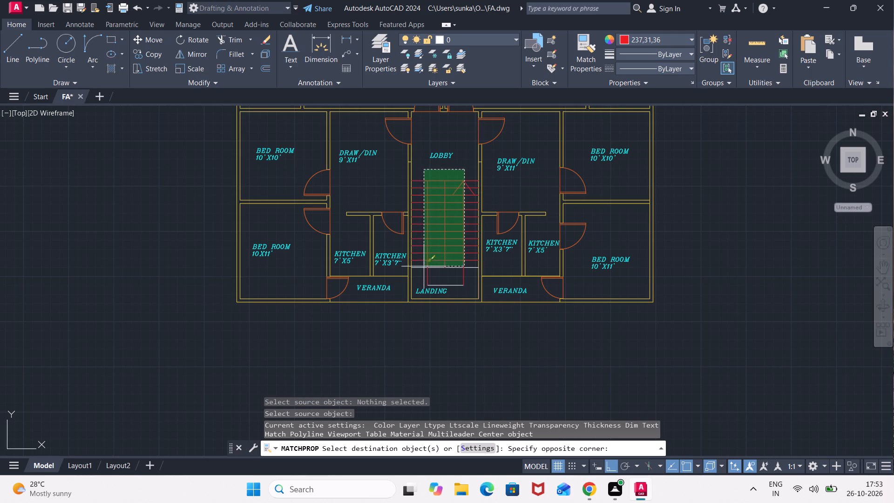
left_click(422, 278)
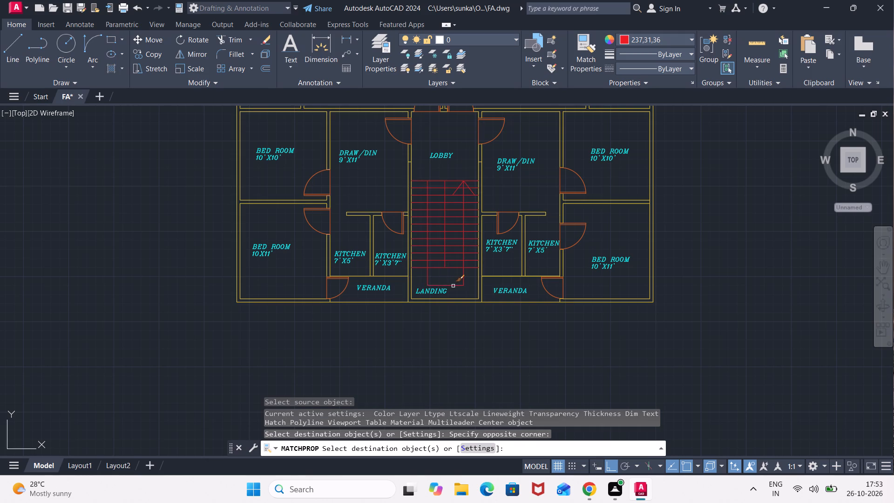
left_click(454, 286)
key("Escape")
Delete the red sample line east of the floor plan.
scroll(486, 165, "down", 1)
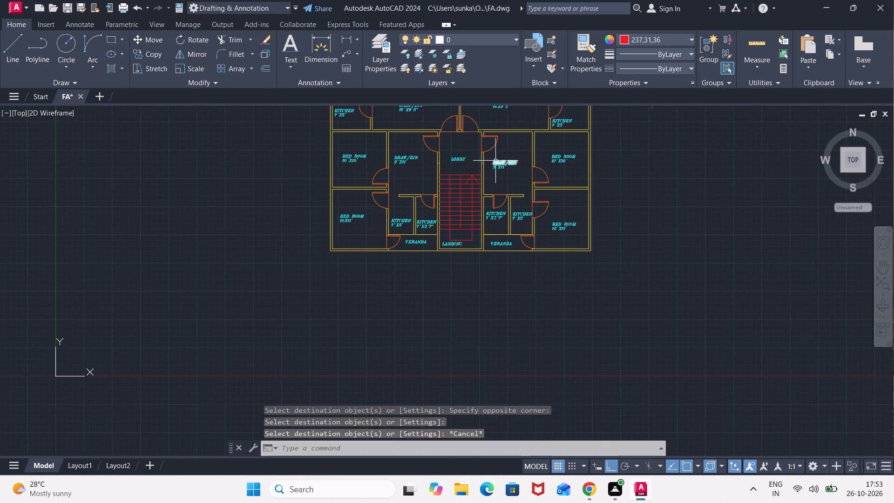
middle_click_drag(512, 150, 525, 282)
left_click(694, 210)
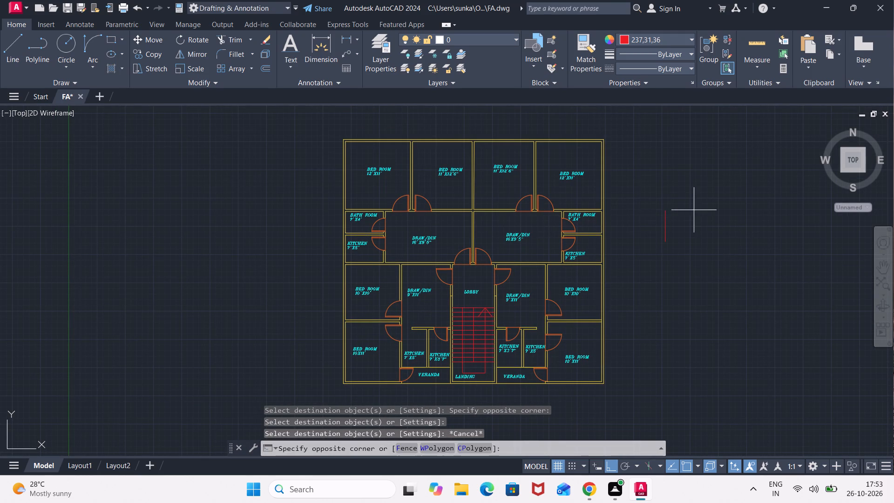
left_click(642, 242)
key("Delete")
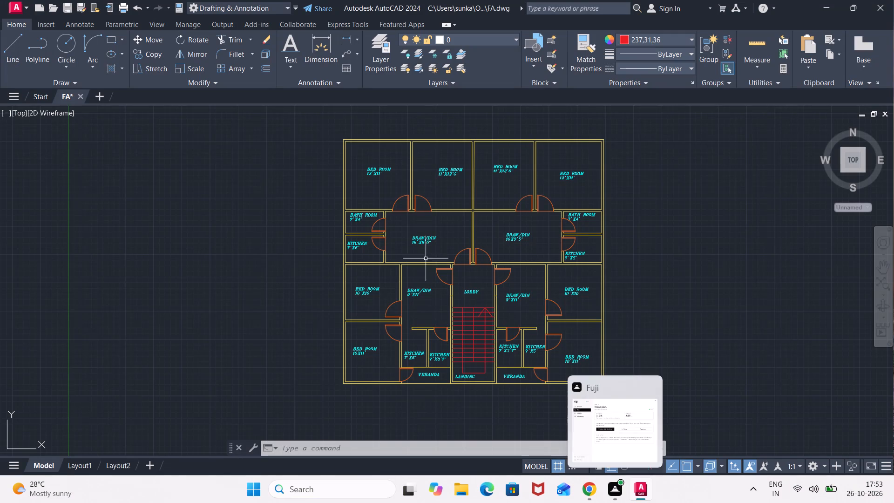
Add a linear dimension for the building's overall width, placed just above the north outer wall.
left_click(342, 41)
scroll(339, 137, "up", 1)
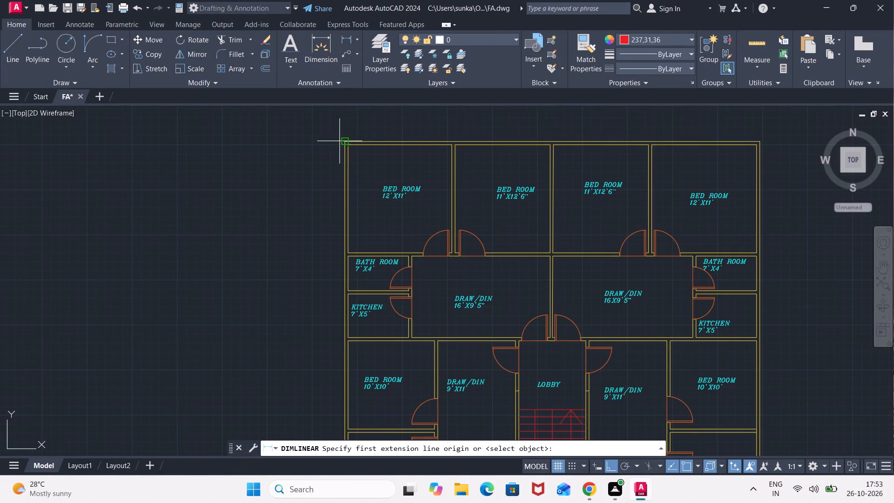
left_click(346, 139)
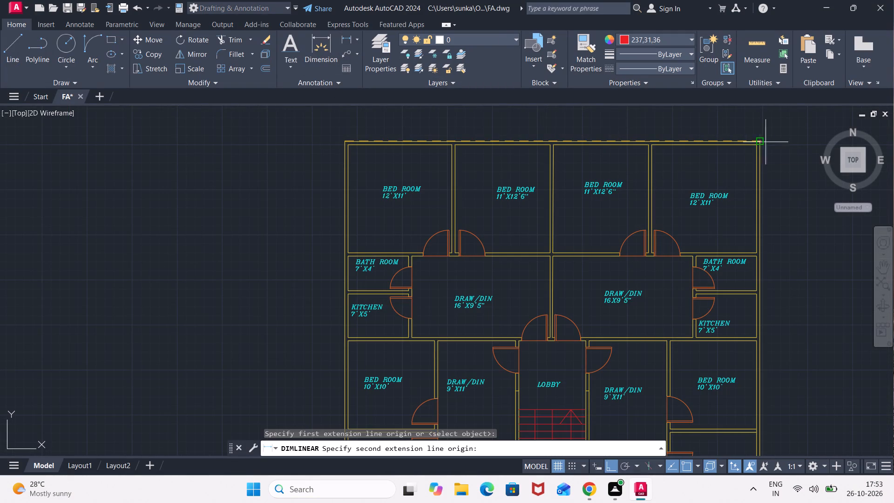
left_click(759, 141)
left_click(747, 128)
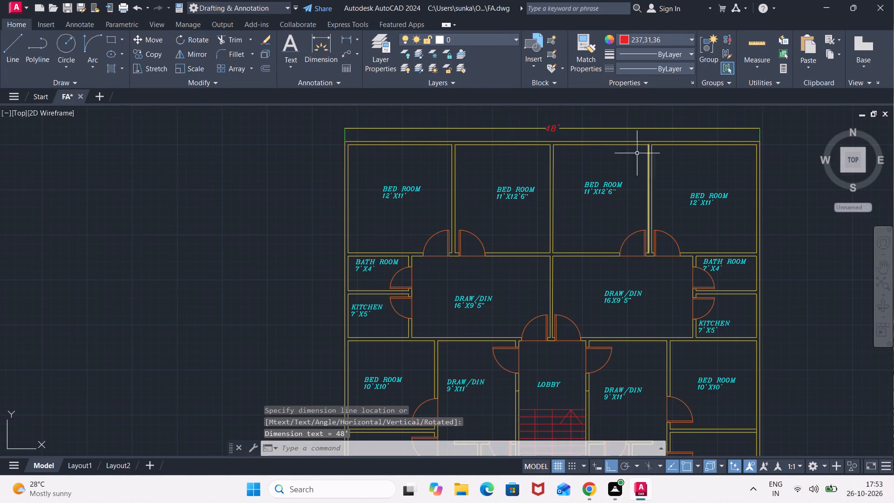
Add a linear dimension for the building's overall depth, placed just outside the east outer wall.
middle_click_drag(607, 160, 524, 155)
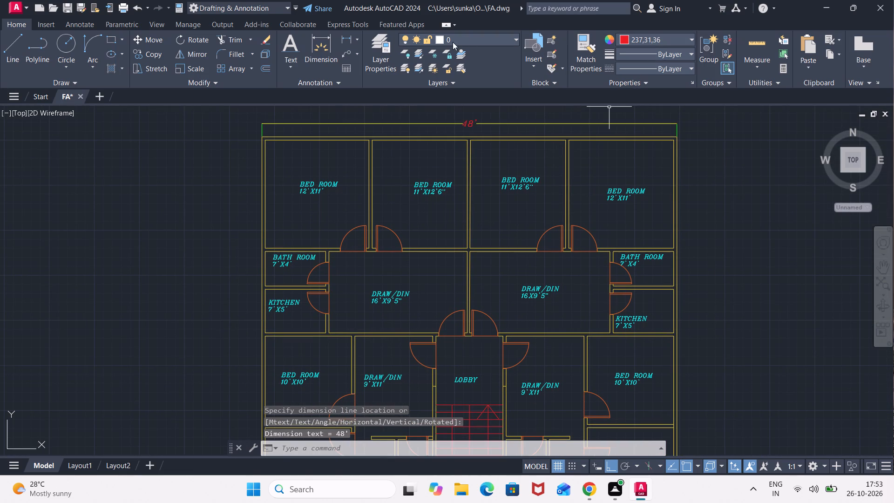
left_click(351, 36)
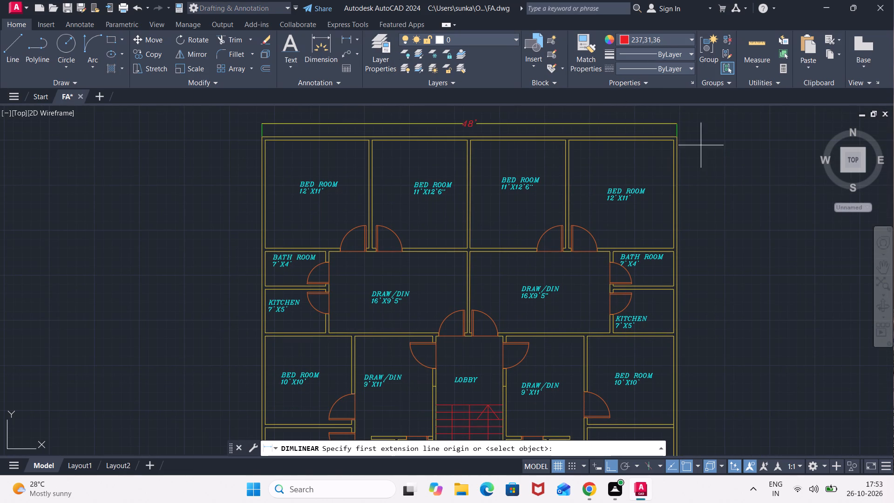
left_click(679, 136)
middle_click_drag(692, 297, 687, 292)
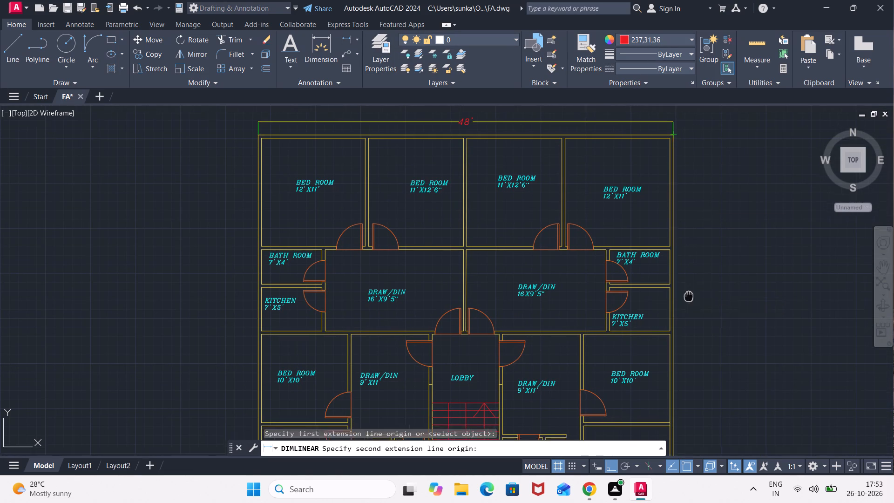
middle_click_drag(687, 292, 586, 166)
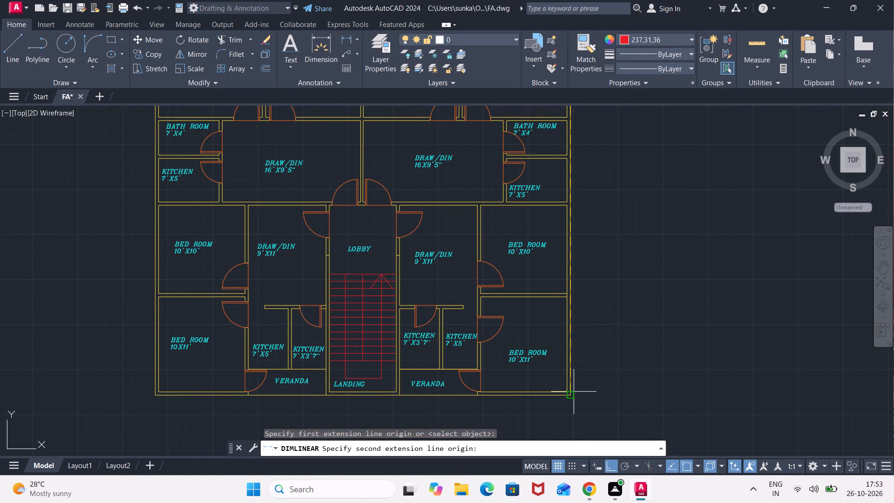
left_click(573, 393)
left_click(584, 390)
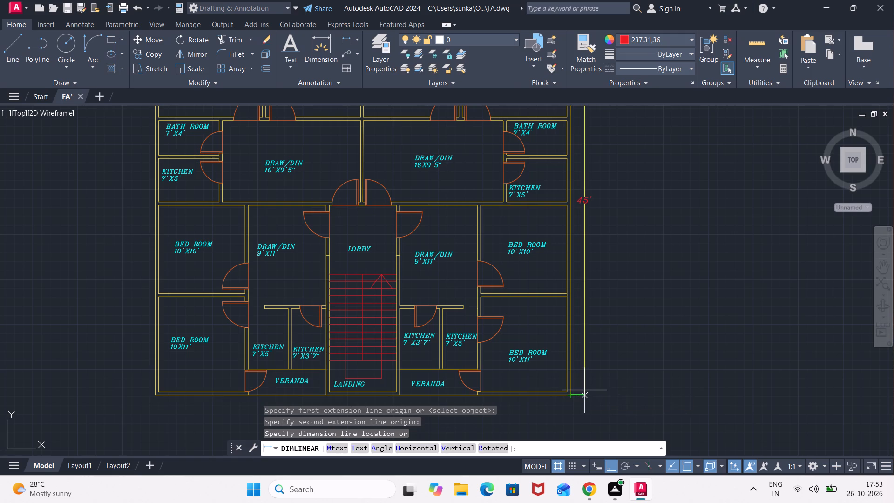
Start a Hatch with a solid fill and set its colour to magenta index colour 220.
left_click(624, 39)
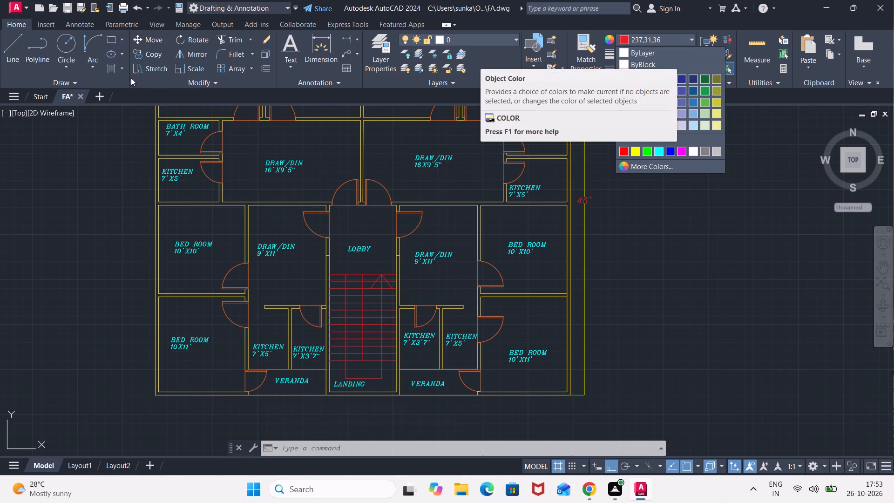
left_click(112, 65)
left_click(109, 70)
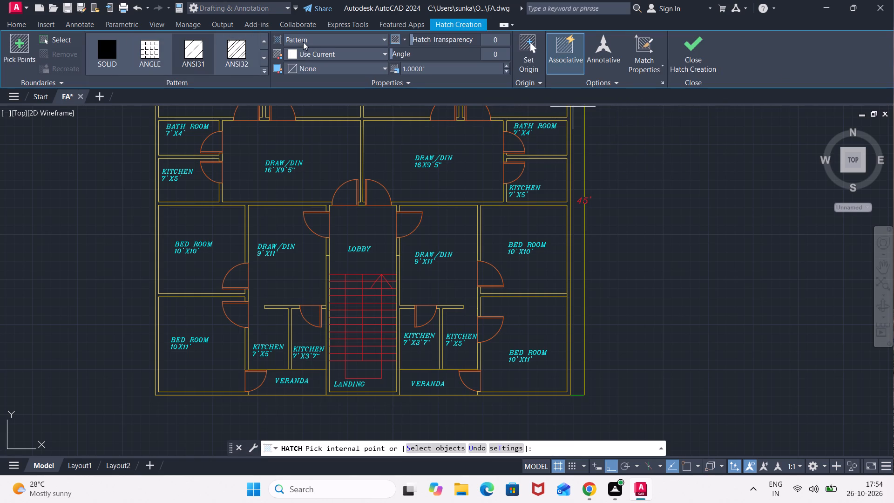
left_click(307, 38)
left_click(308, 53)
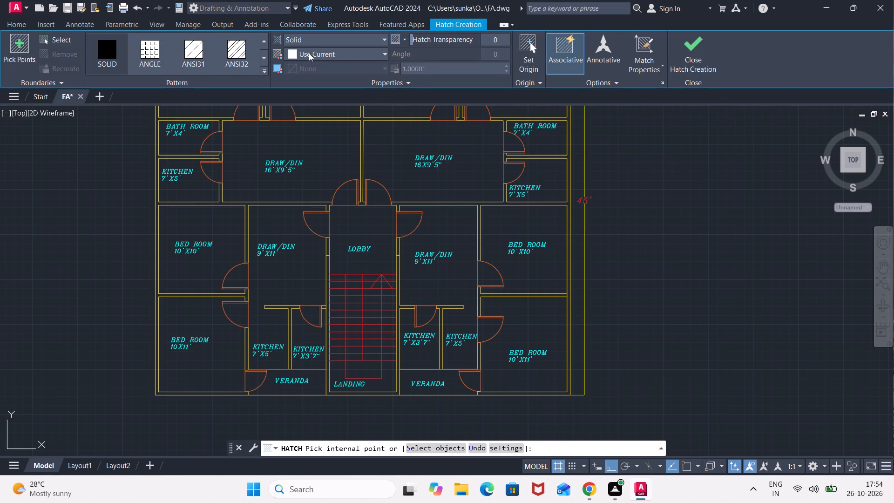
left_click(294, 51)
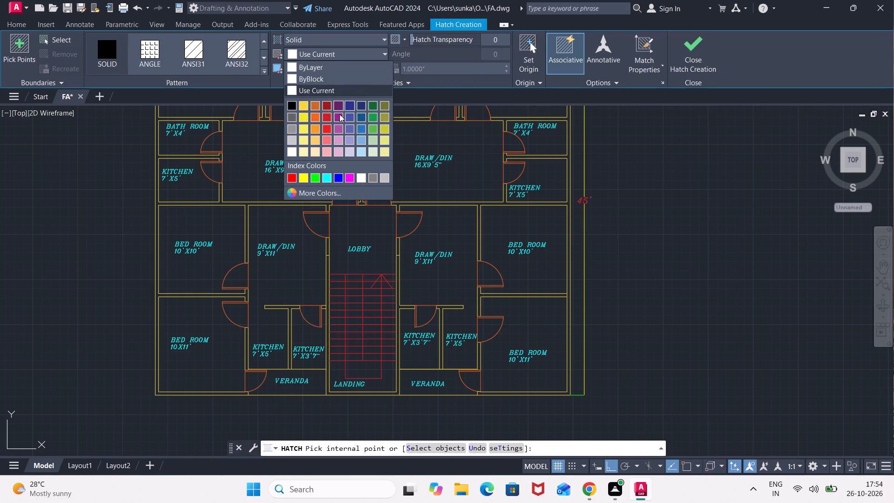
left_click(335, 127)
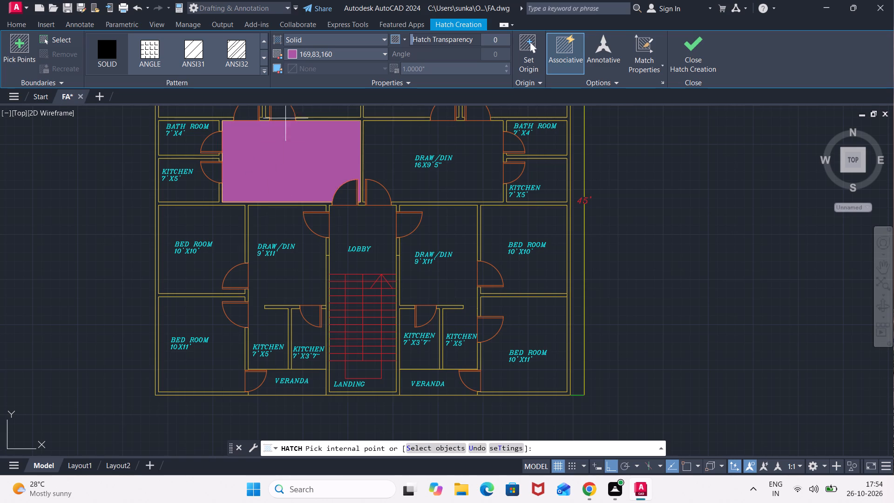
left_click(290, 51)
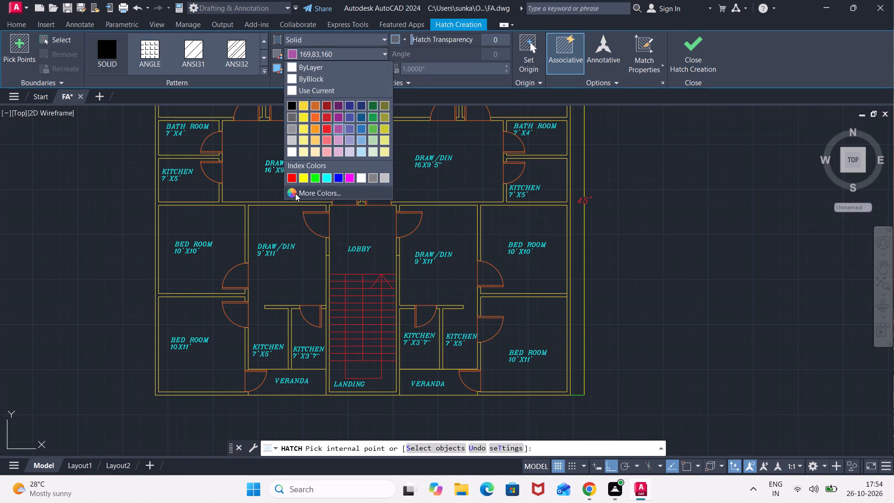
left_click(295, 193)
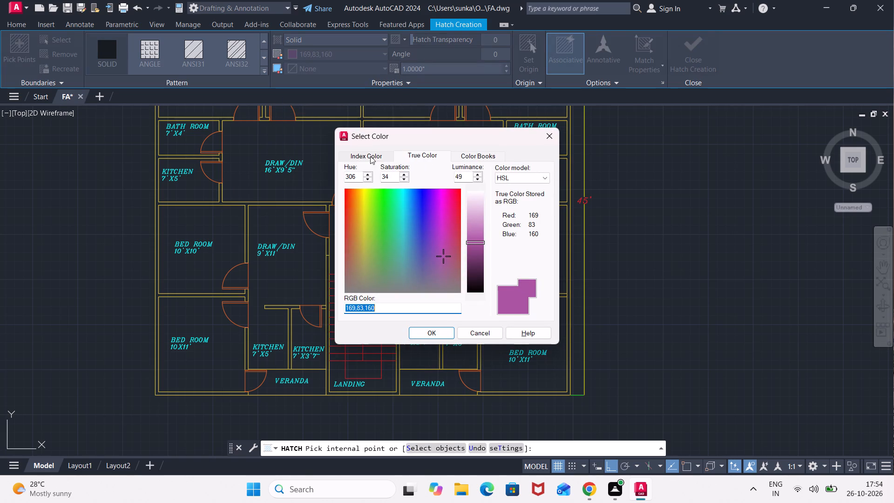
left_click(369, 150)
left_click(376, 151)
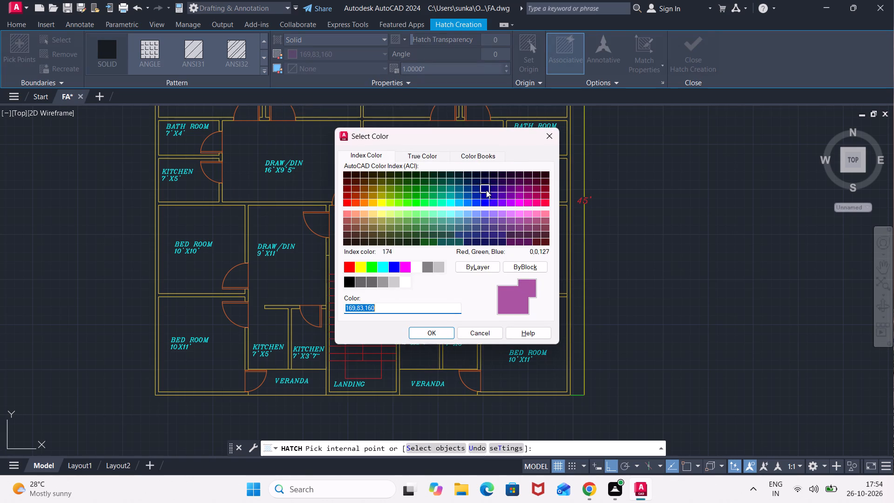
scroll(517, 206, "up", 5)
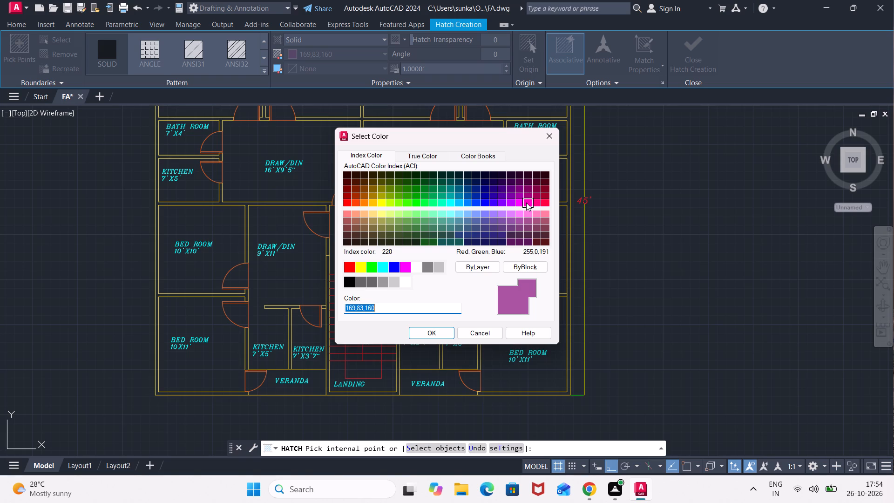
left_click(526, 203)
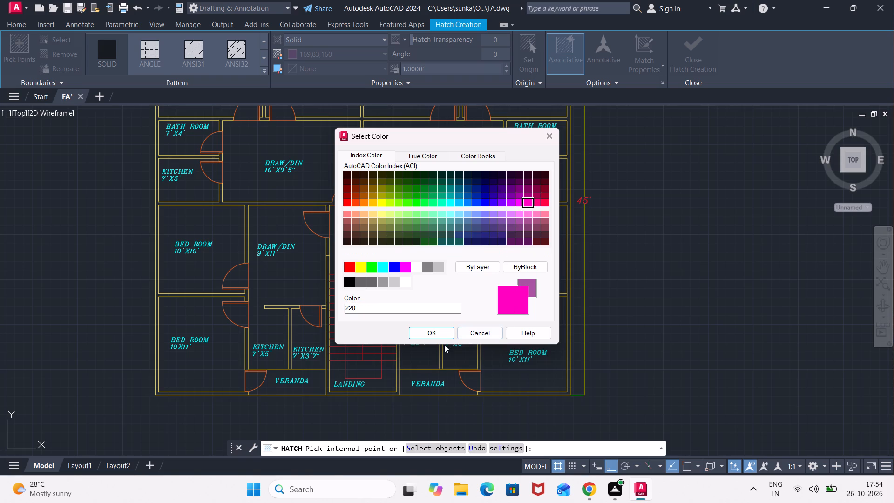
left_click(435, 330)
Fill the connected outer and main inner walls, the stairwell walls and the wall segments around the west kitchens with the solid hatch.
scroll(181, 244, "up", 1)
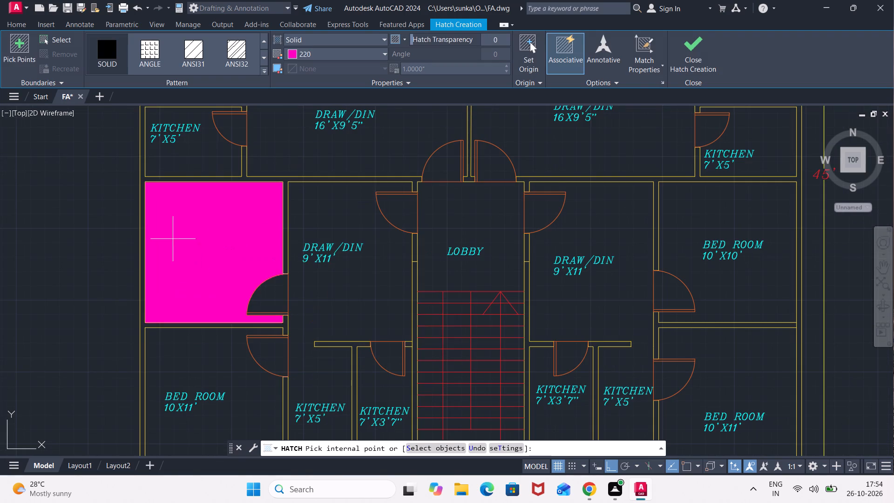
left_click(144, 179)
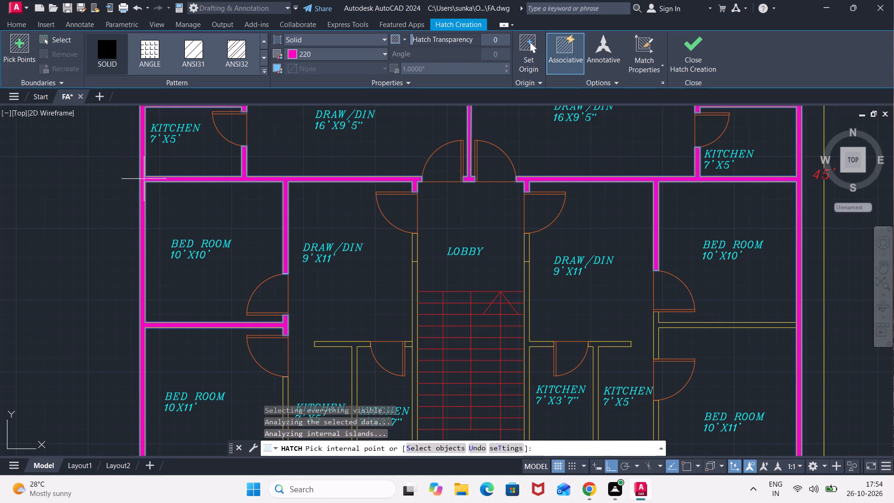
scroll(340, 232, "down", 2)
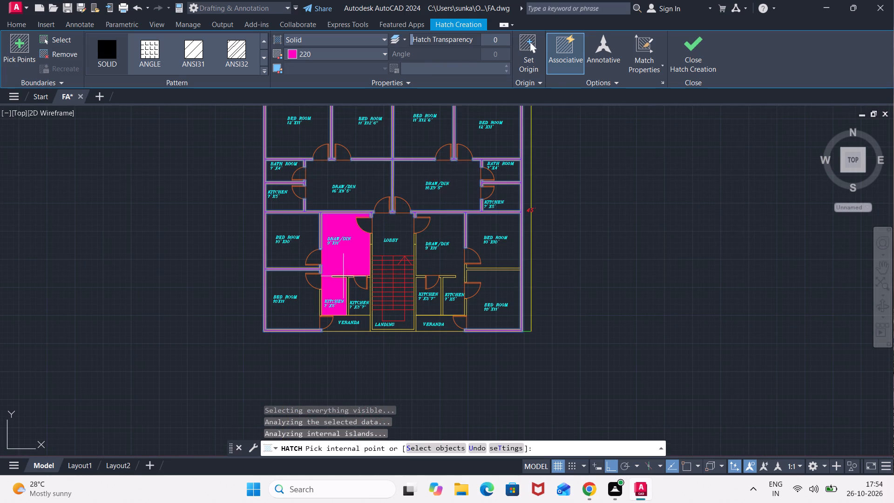
scroll(337, 305, "up", 3)
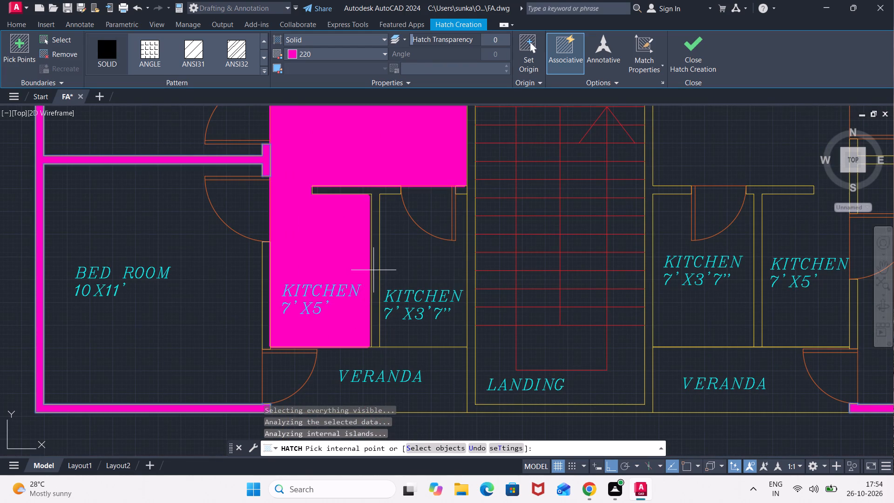
left_click(378, 264)
left_click(471, 194)
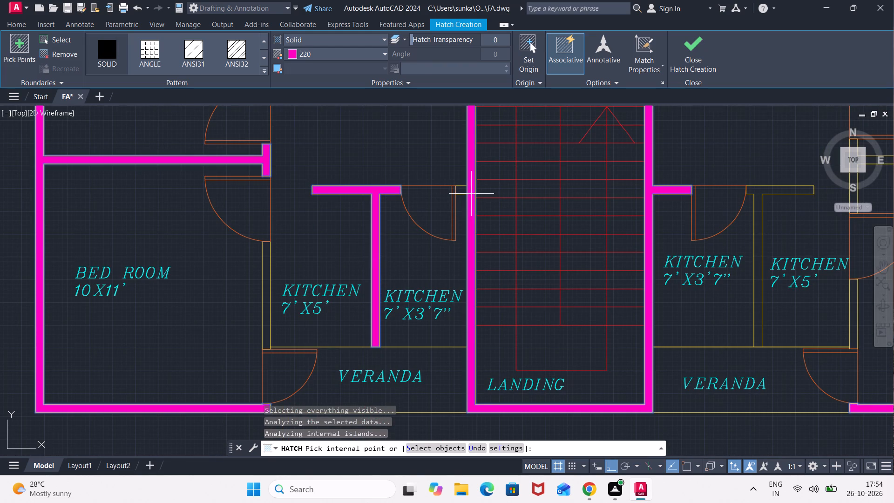
left_click(466, 193)
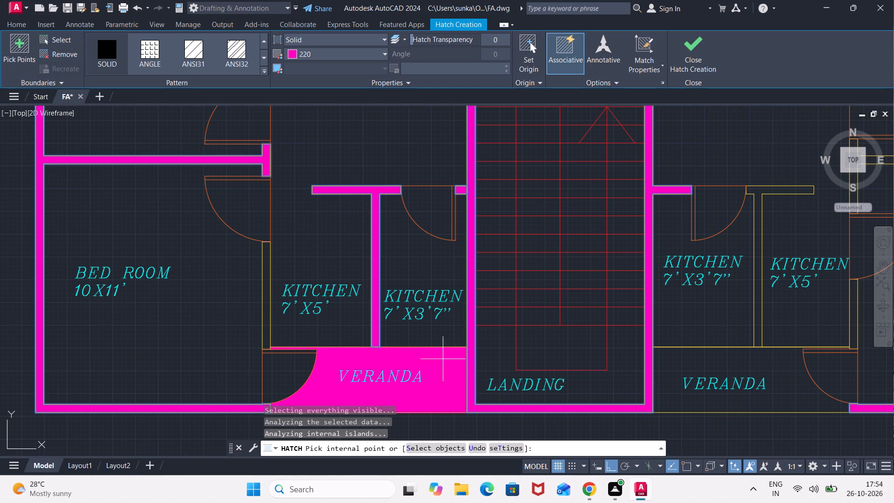
left_click(269, 293)
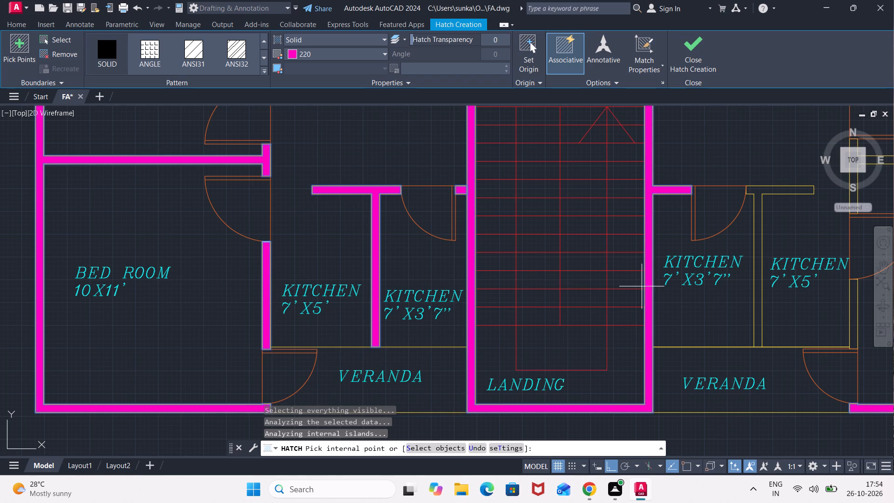
Fill the east kitchen partition and the remaining east bedroom wall segments with the same hatch, and finish the hatch.
left_click(760, 305)
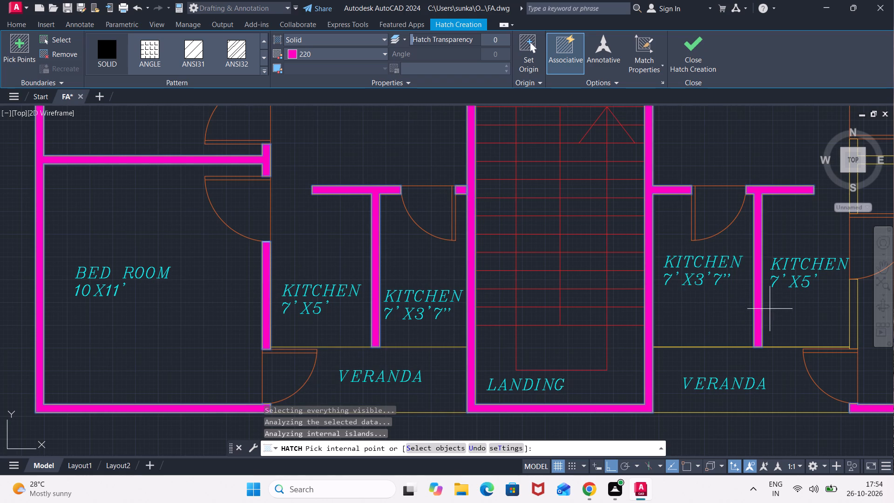
middle_click_drag(770, 309, 478, 299)
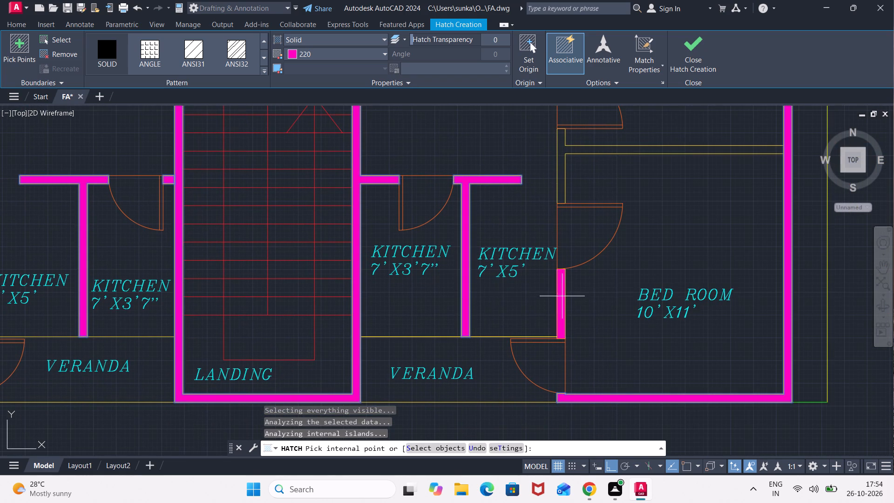
left_click(561, 298)
middle_click_drag(609, 268, 560, 345)
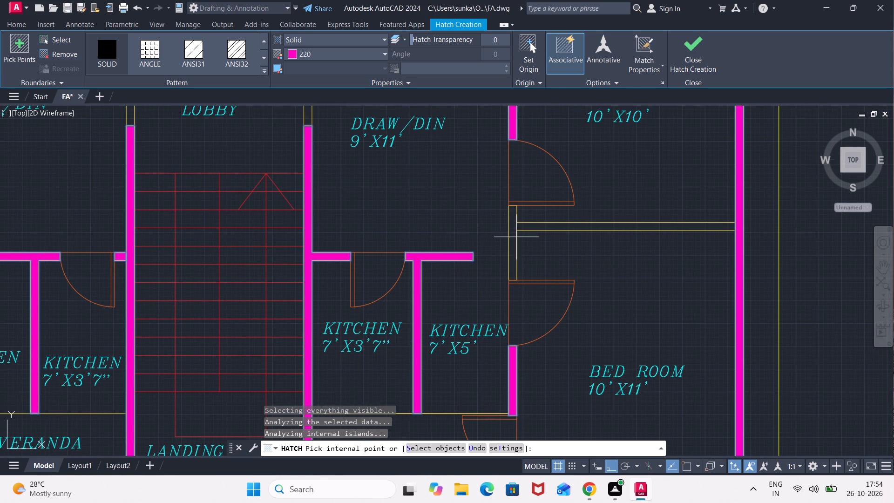
left_click(513, 229)
middle_click_drag(608, 193, 548, 370)
scroll(555, 252, "down", 3)
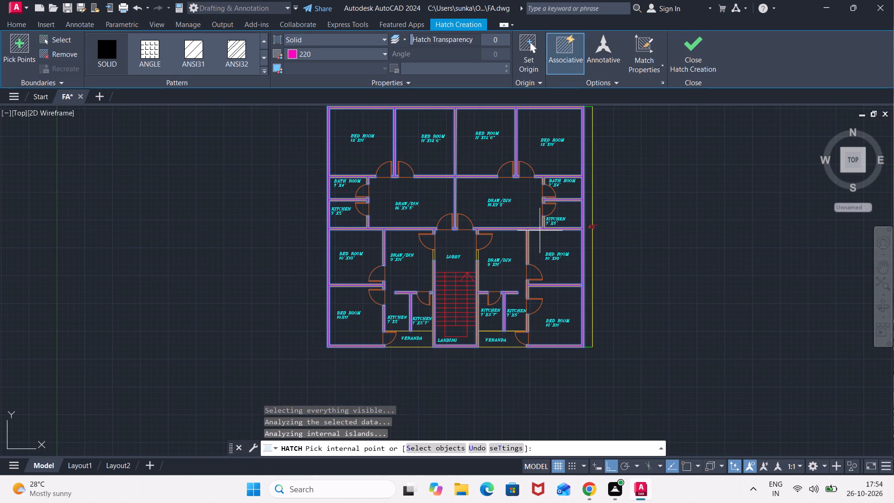
left_click(701, 64)
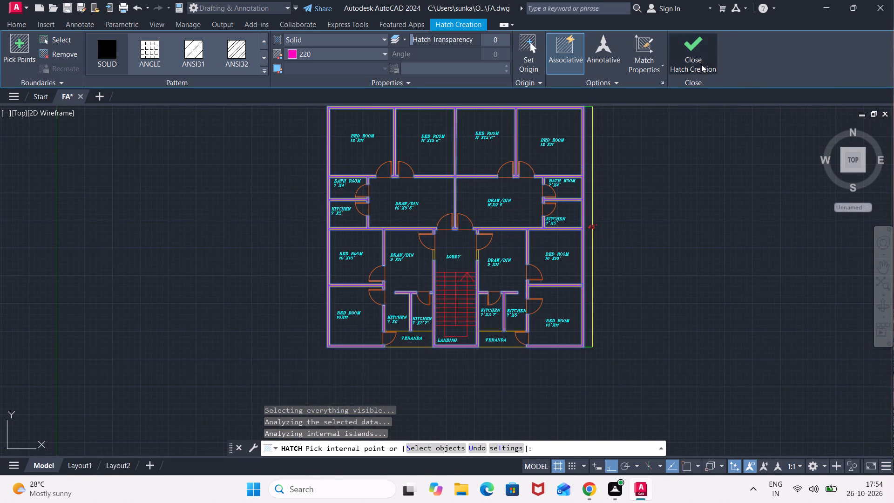
Set the current object colour to yellow 244,238,81.
scroll(394, 155, "up", 2)
scroll(402, 158, "down", 2)
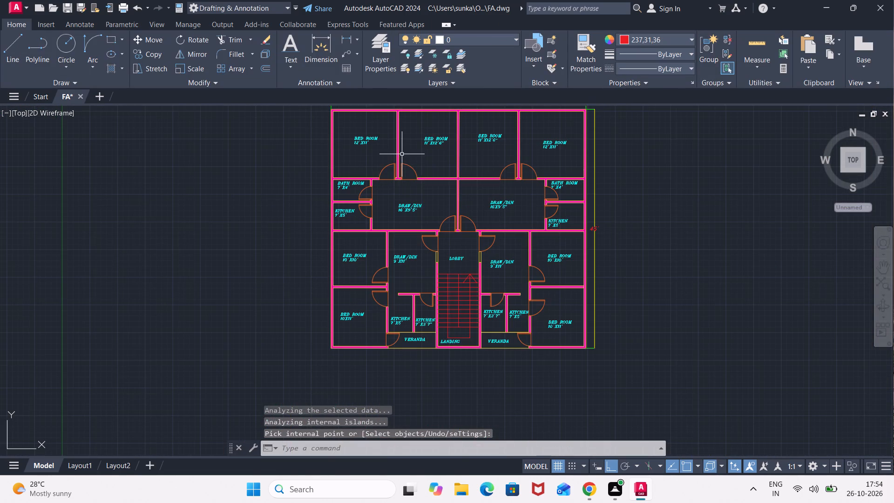
scroll(402, 154, "up", 2)
middle_click_drag(379, 170, 388, 254)
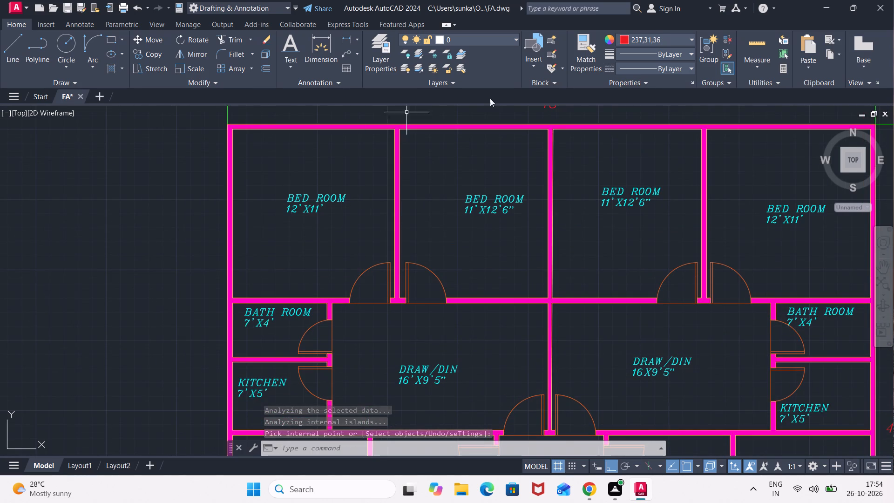
left_click(622, 40)
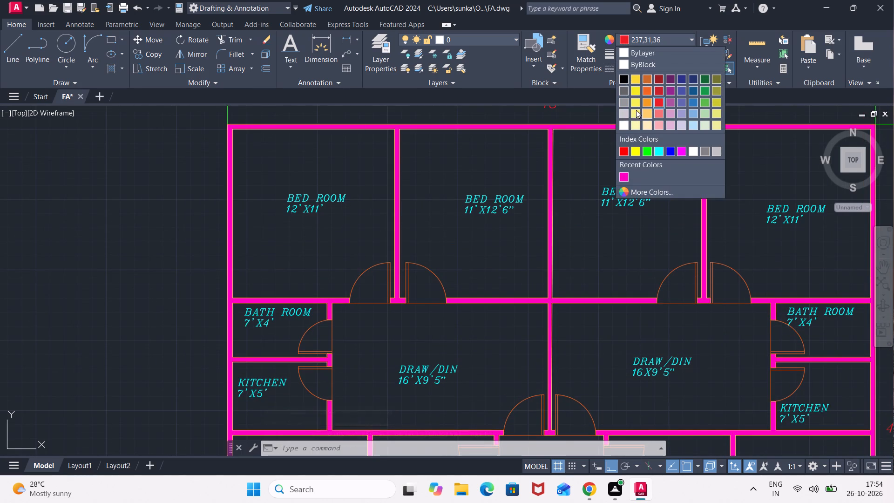
left_click(636, 102)
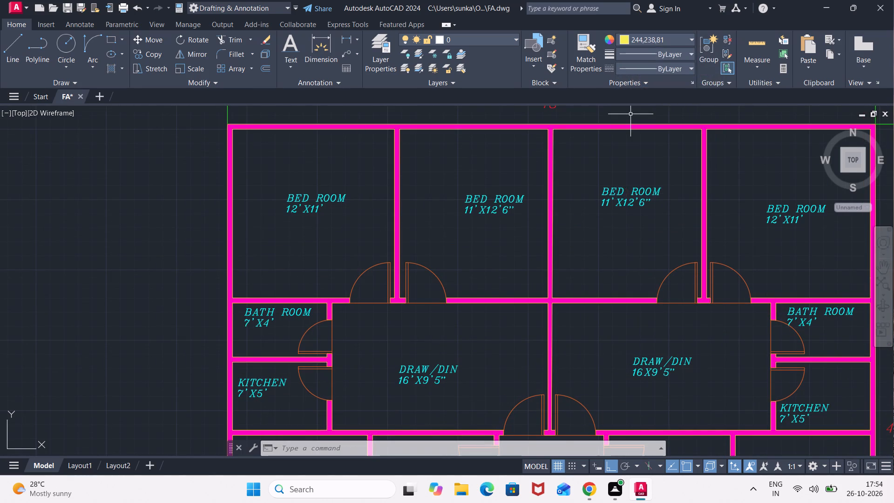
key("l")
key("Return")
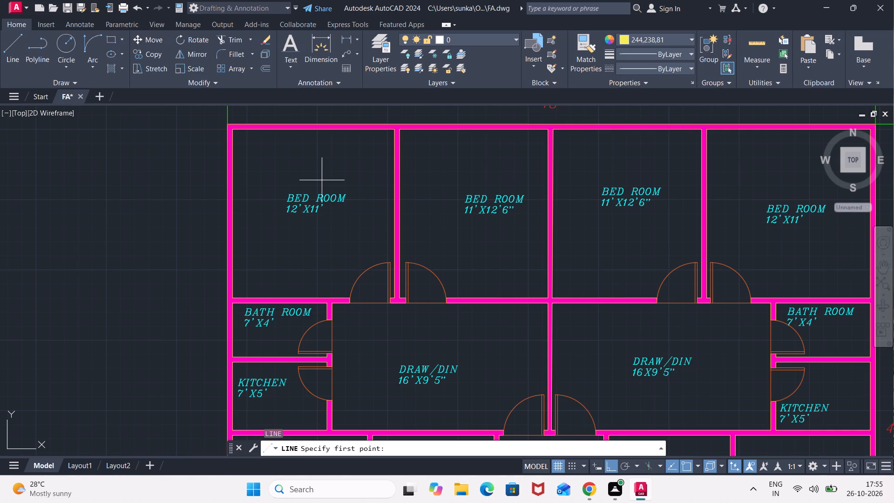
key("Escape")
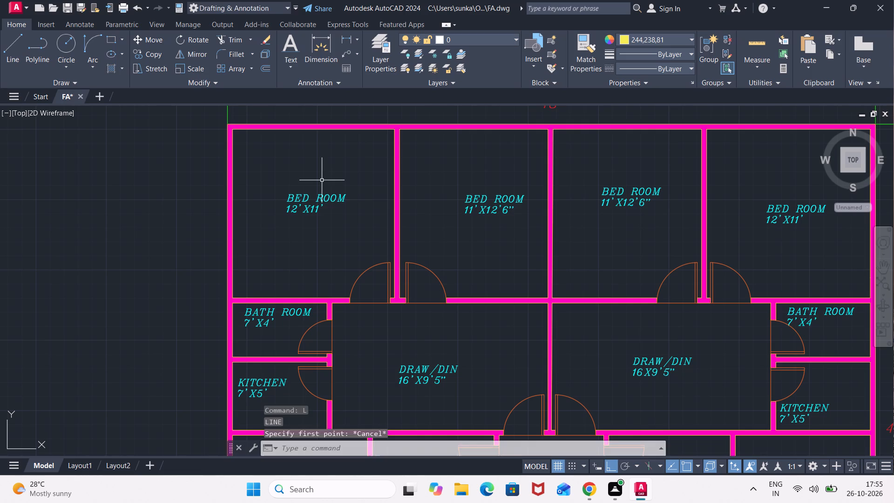
Offset the inner north wall line of the northwest 12'X11' bedroom by 3' into the room.
key("o")
key("Return")
key("2")
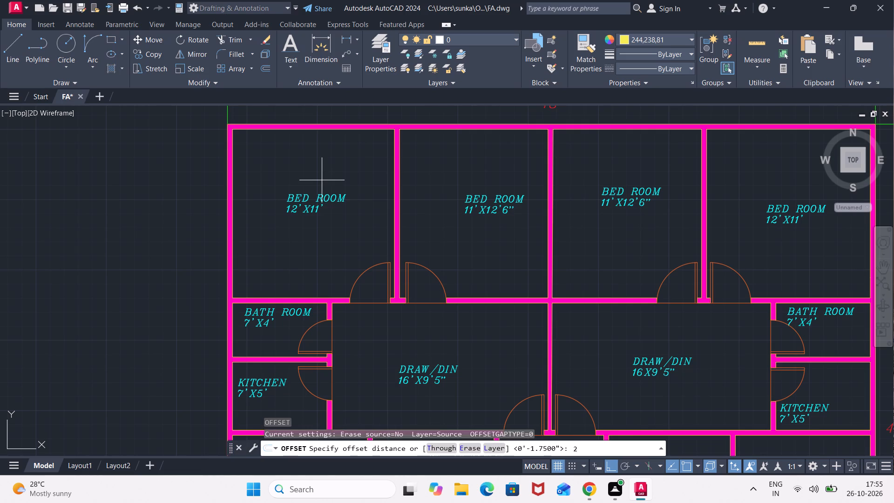
key("BackSpace")
type("3'")
key("Return")
left_click(339, 130)
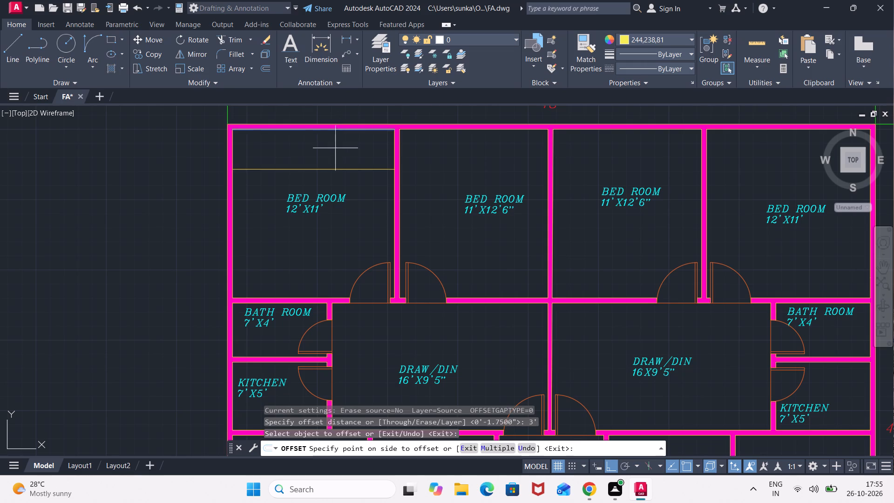
left_click(330, 164)
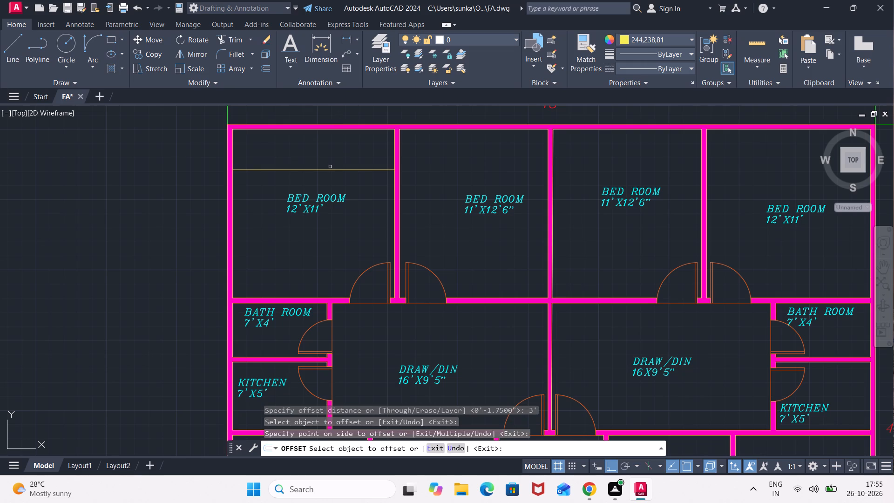
key("space")
Offset the new line in the northwest bedroom 4.5" further south to form a wall thickness.
key("space")
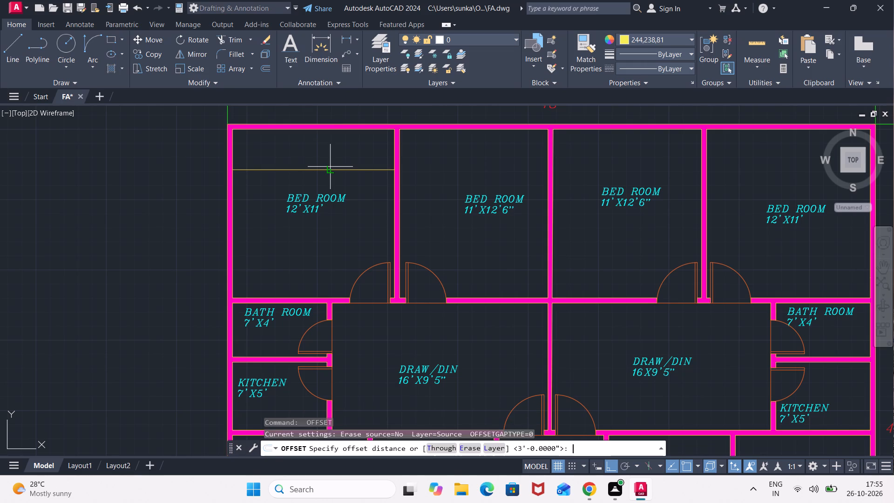
type("4.5\"")
key("Return")
left_click(332, 171)
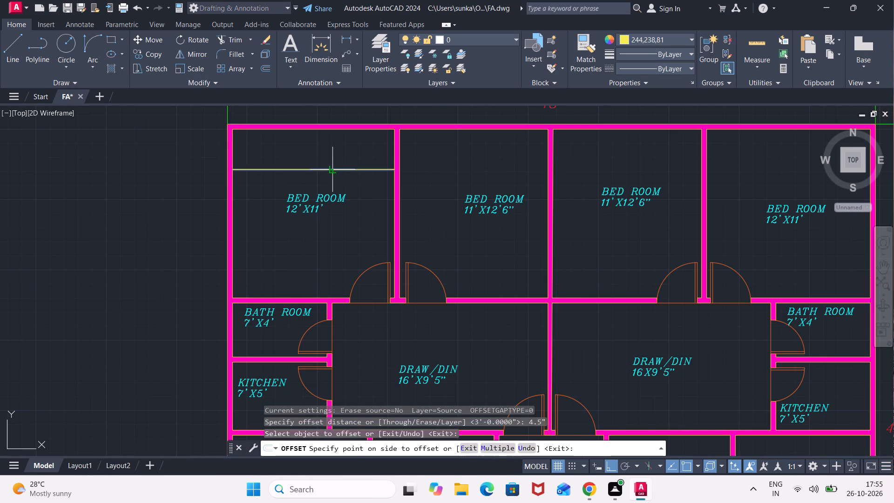
left_click(332, 182)
scroll(324, 176, "up", 1)
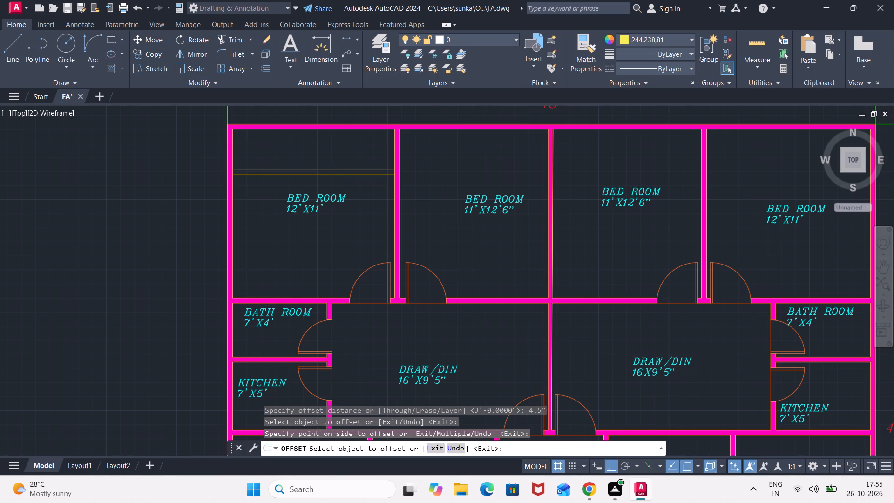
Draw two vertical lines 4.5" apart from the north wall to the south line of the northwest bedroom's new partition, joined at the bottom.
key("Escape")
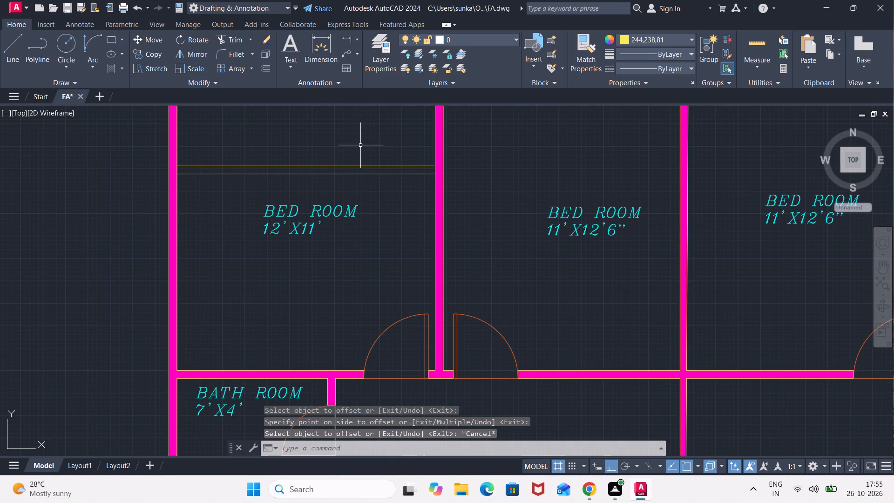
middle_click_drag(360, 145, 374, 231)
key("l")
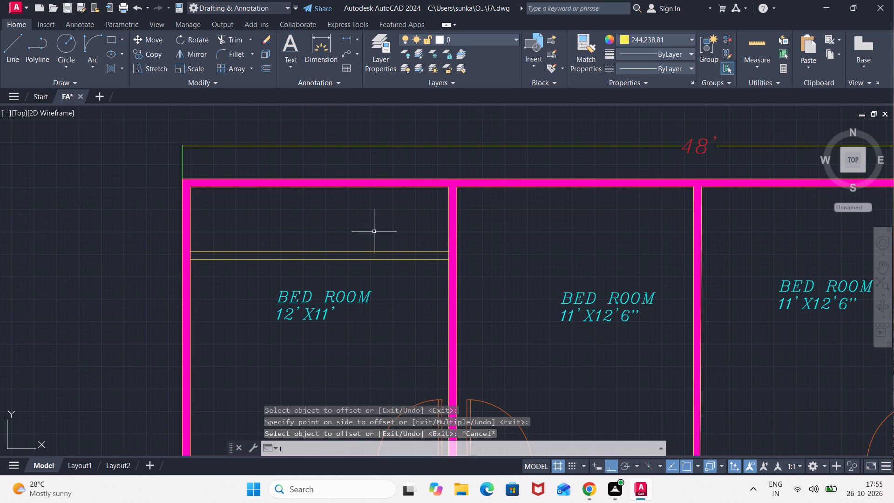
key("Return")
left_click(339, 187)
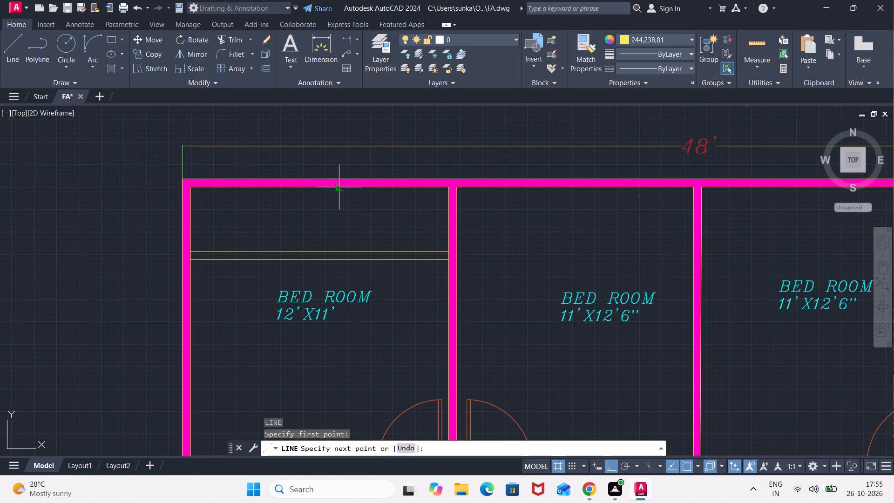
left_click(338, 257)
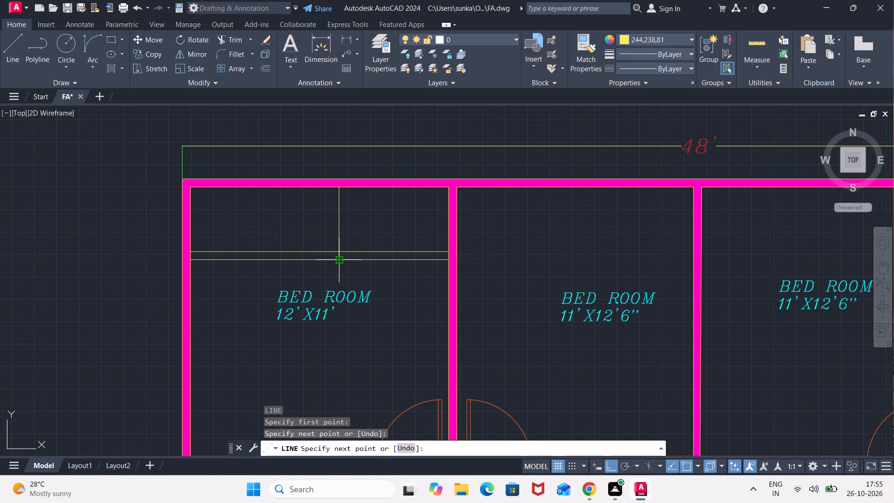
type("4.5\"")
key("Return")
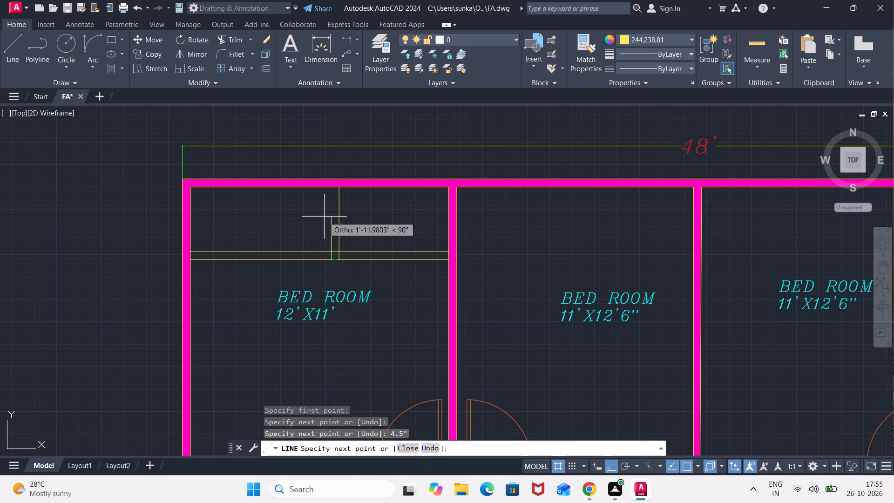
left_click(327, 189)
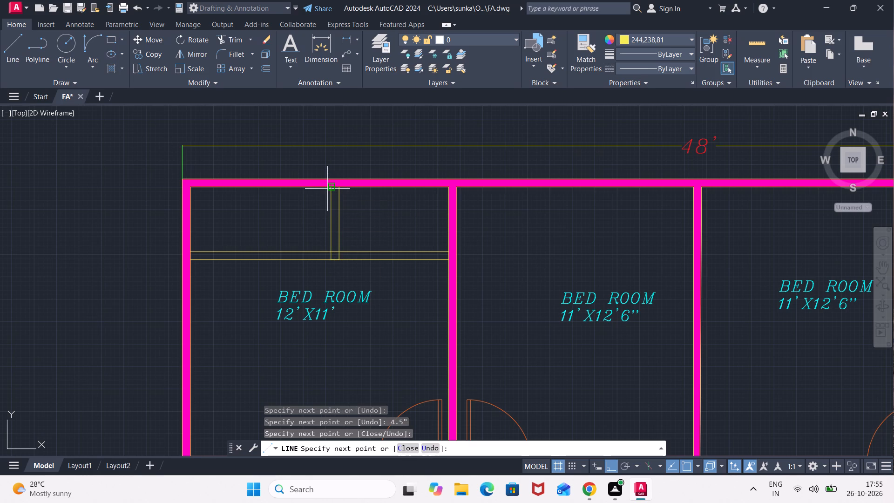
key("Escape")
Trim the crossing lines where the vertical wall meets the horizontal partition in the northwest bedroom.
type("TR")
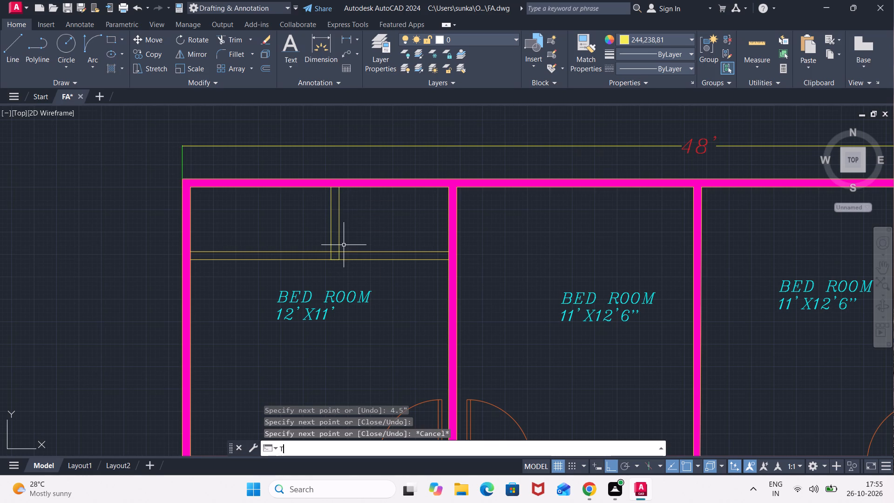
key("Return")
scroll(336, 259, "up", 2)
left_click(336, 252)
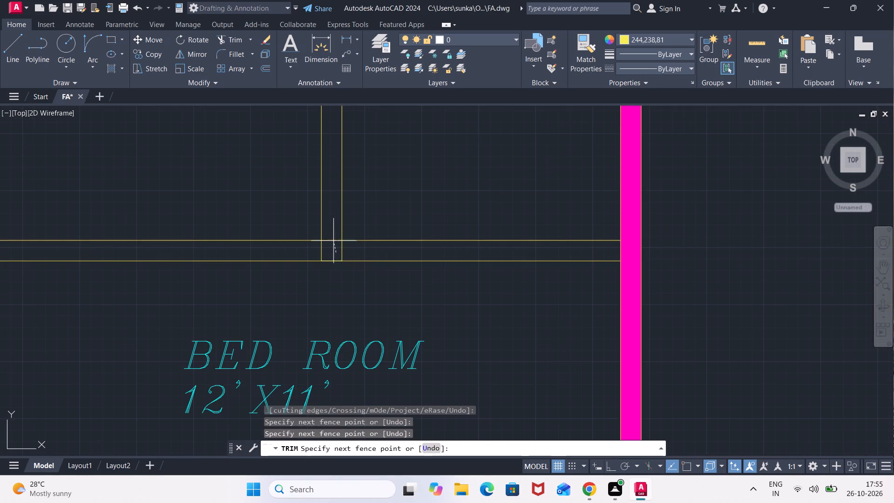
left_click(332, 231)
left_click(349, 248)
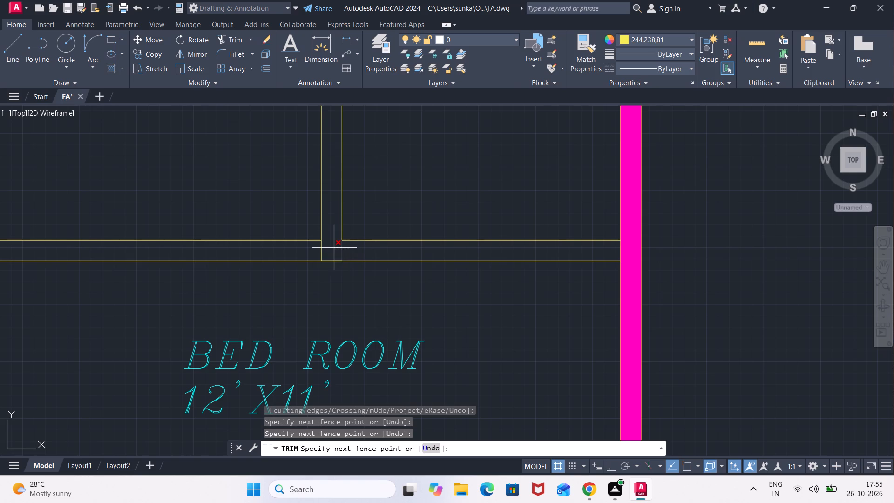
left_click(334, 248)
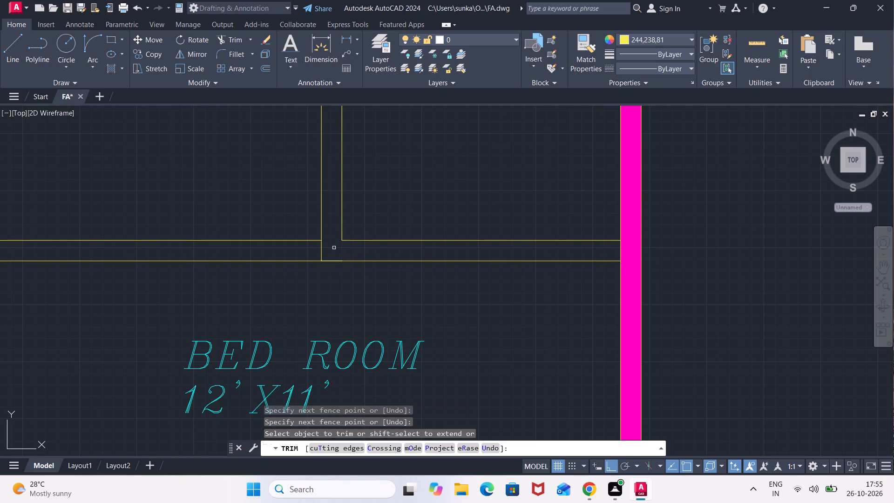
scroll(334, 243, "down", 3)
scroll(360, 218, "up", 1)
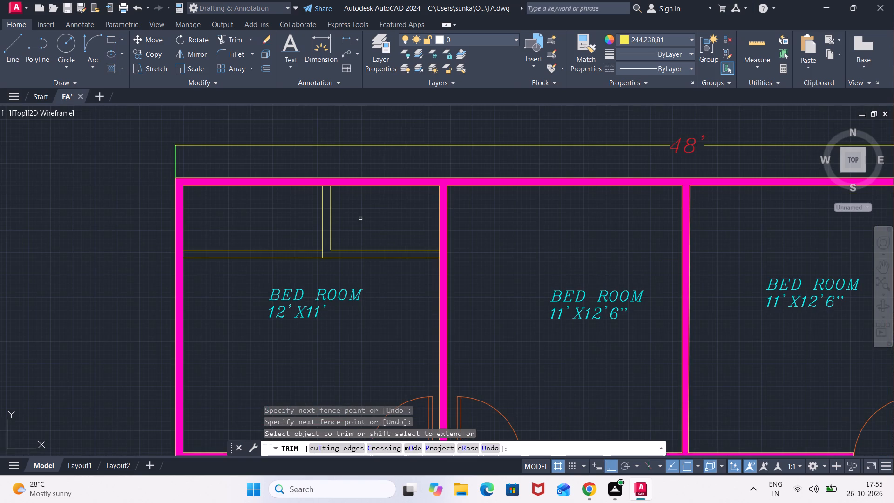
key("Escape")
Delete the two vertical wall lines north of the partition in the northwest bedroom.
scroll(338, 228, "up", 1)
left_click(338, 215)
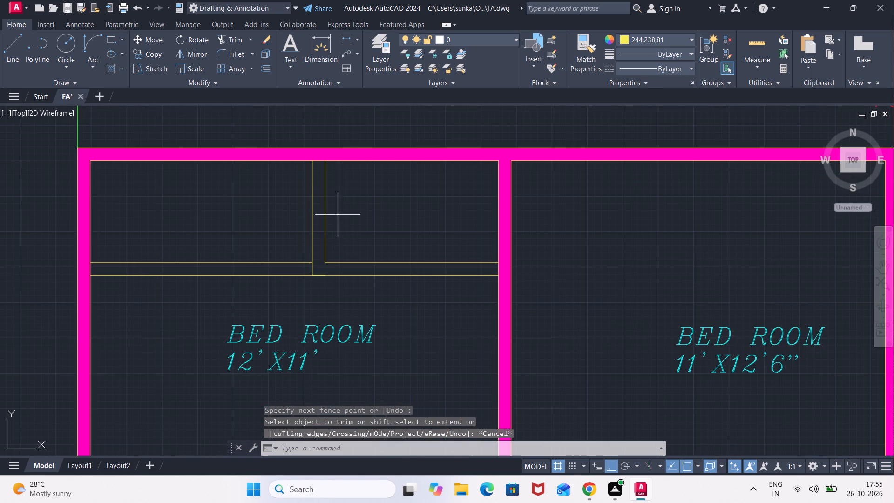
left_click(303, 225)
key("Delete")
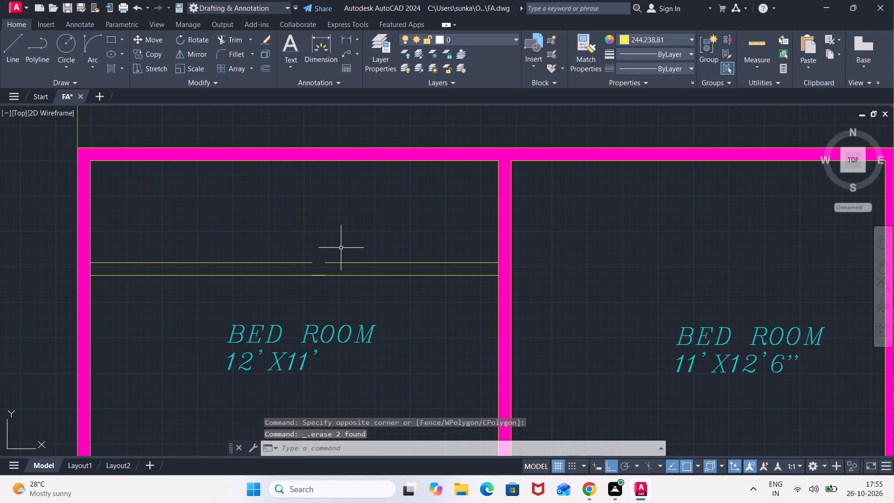
Draw a vertical line from the partition's upper line to the north wall, nearer the east wall, and offset it 4.5" to the west.
key("l")
key("Return")
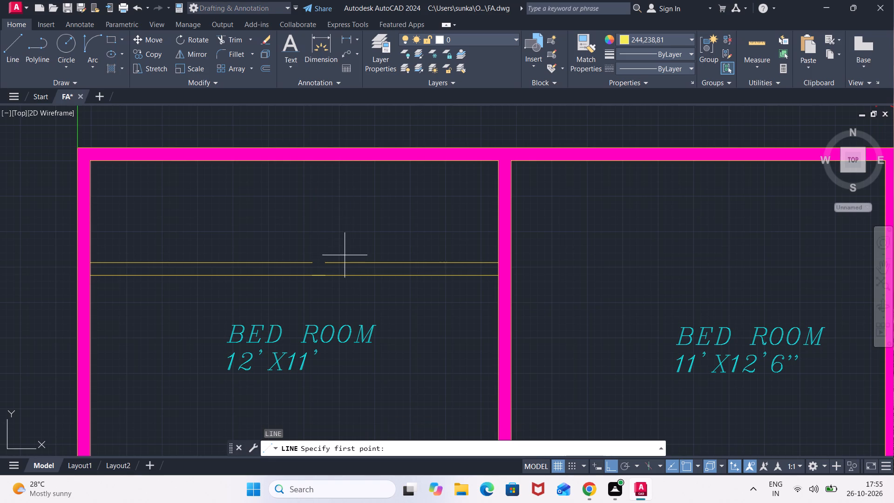
left_click(373, 259)
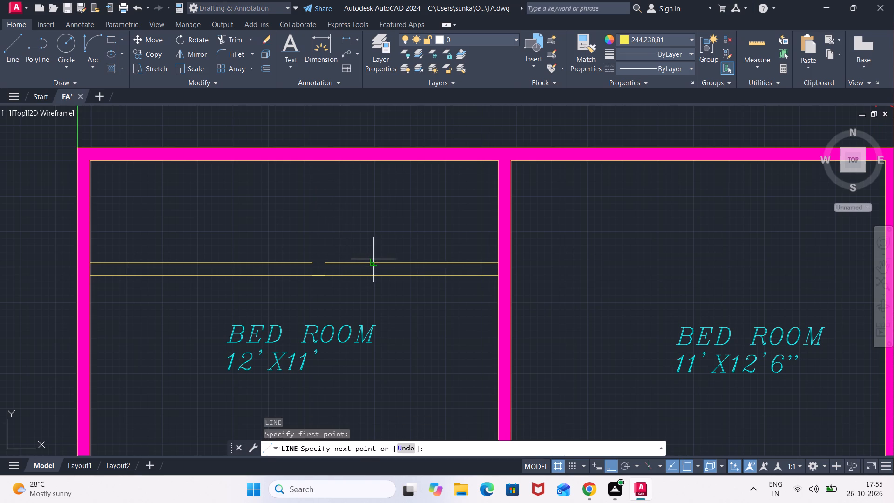
left_click(372, 161)
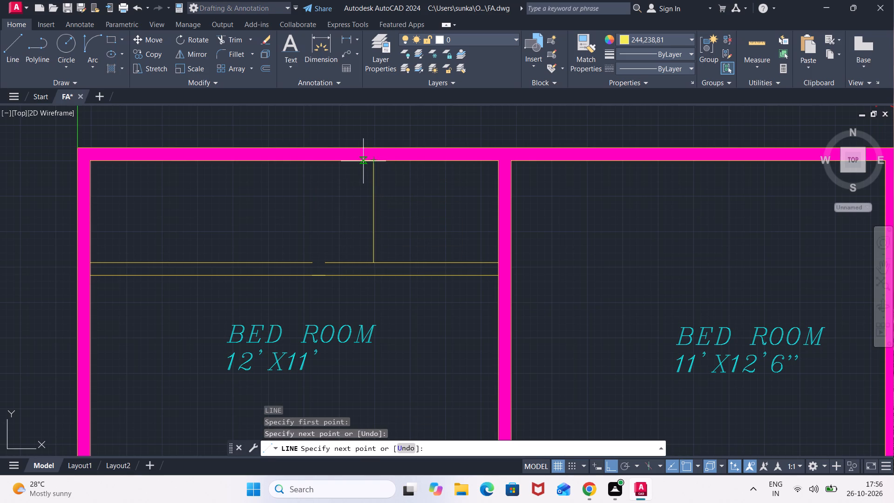
key("Escape")
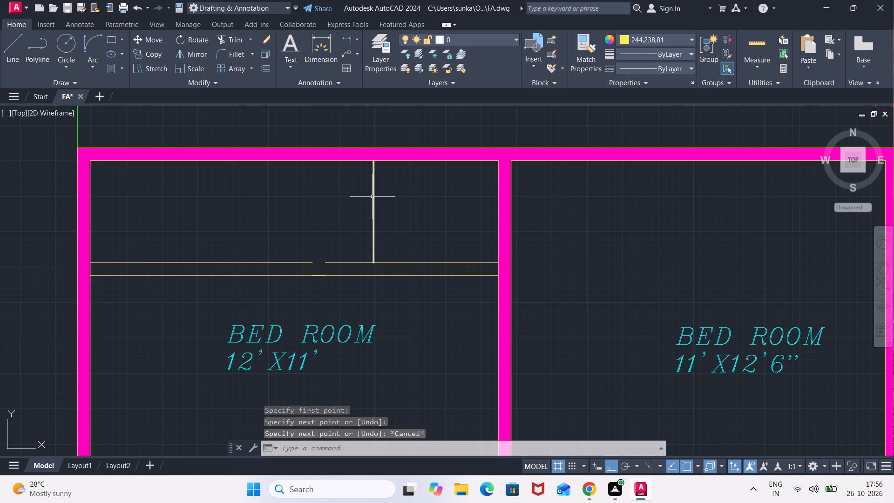
key("o")
key("Return")
key("Return")
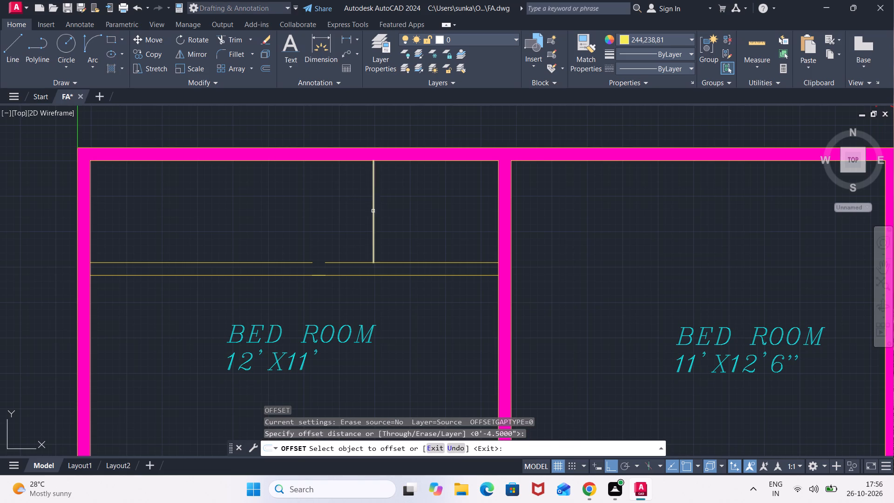
left_click(372, 211)
left_click(359, 213)
key("Escape")
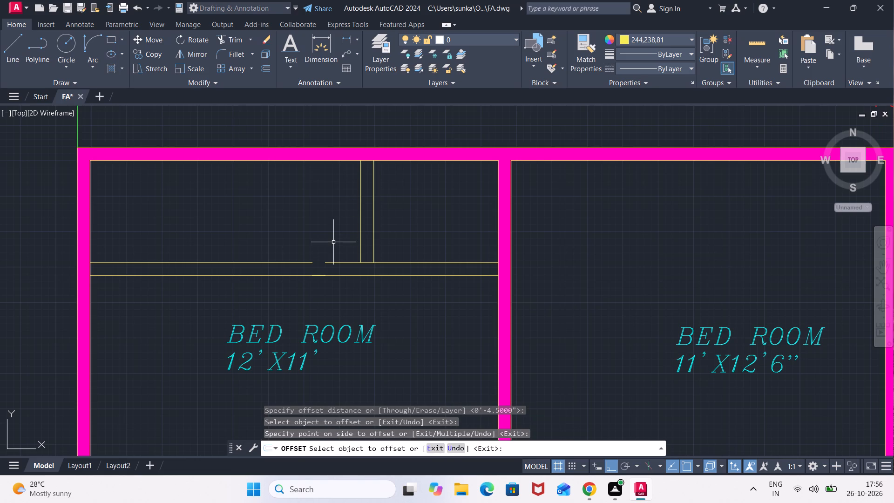
Draw a short vertical jamb line across the horizontal partition, west of the gap in its upper line.
key("l")
key("Return")
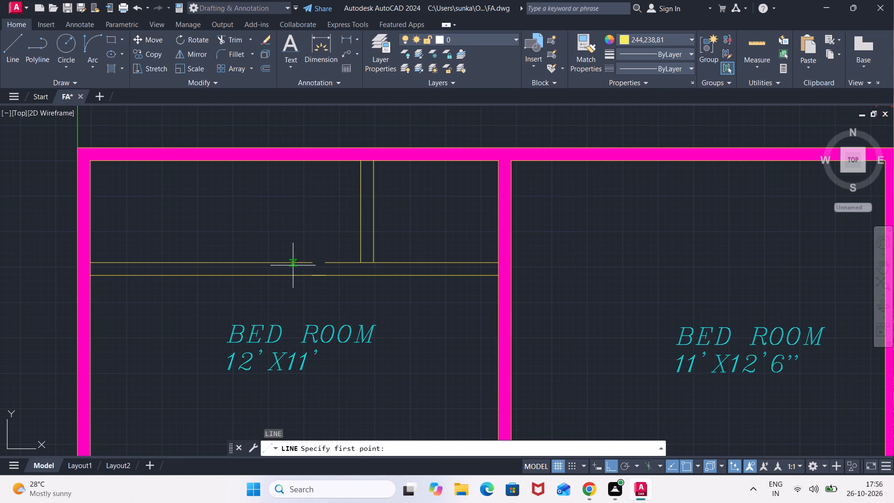
left_click(263, 261)
left_click(261, 276)
key("o")
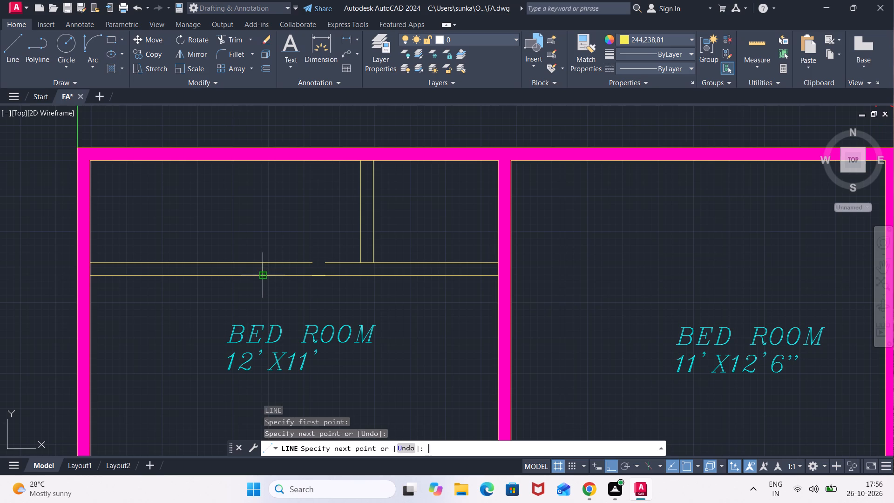
key("Return")
type("2'6\"")
key("Return")
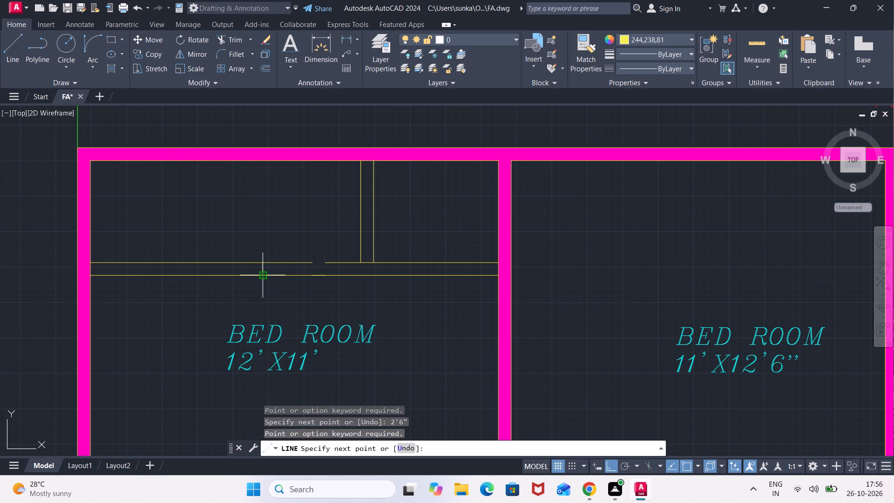
key("Escape")
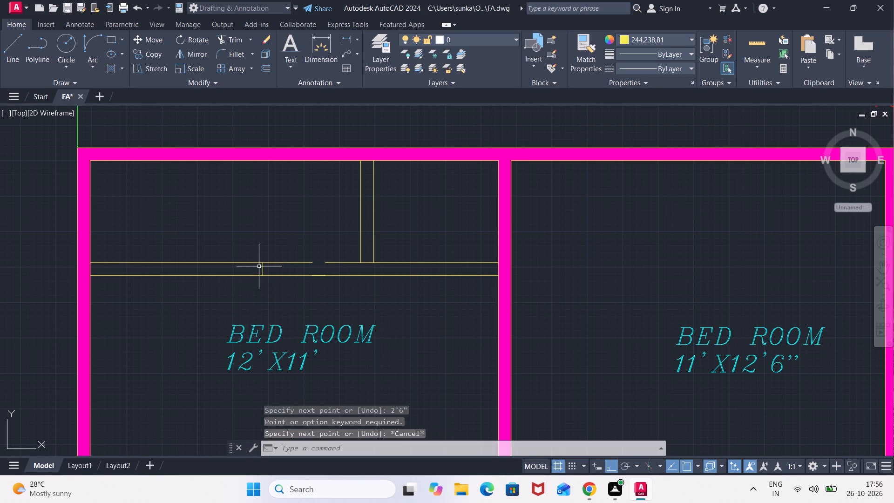
Offset the jamb line 2'6" to the east to mark the other side of the door opening.
key("o")
key("Return")
type("2'6\"")
key("Return")
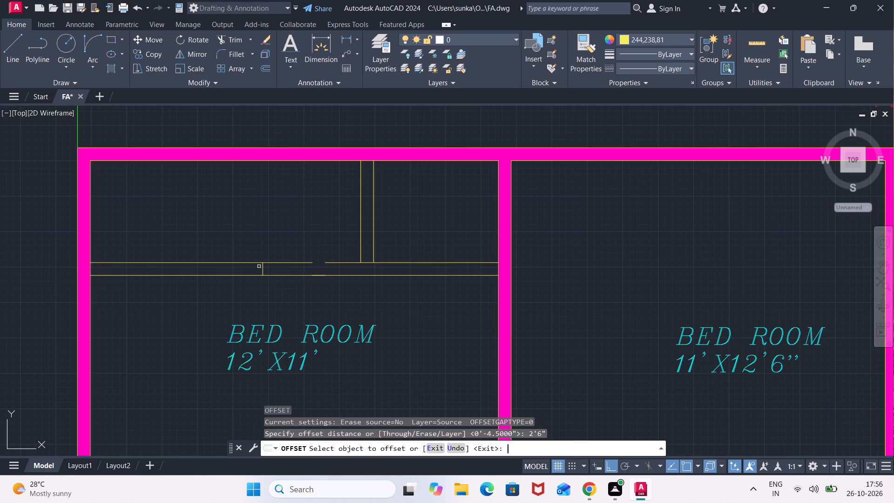
left_click(264, 270)
left_click(315, 272)
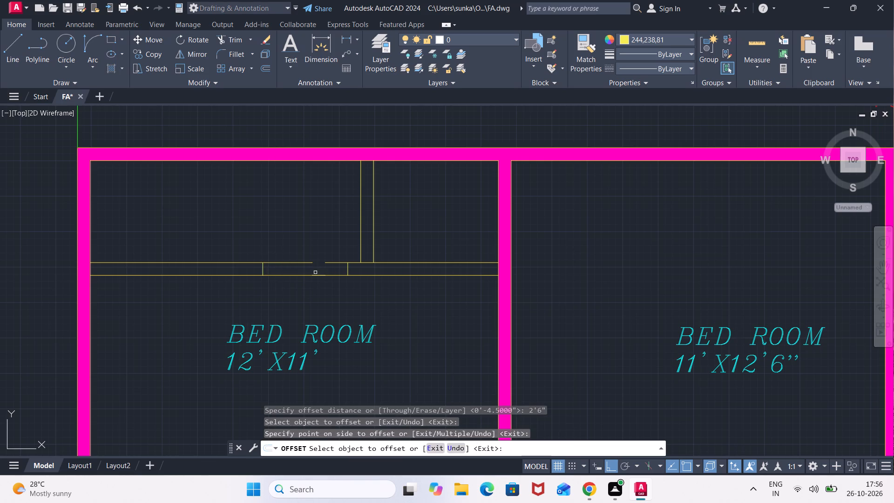
key("Escape")
Trim the partition lines between the two jambs, including the leftover short segment, to open the doorway.
type("TR")
key("Return")
left_click(329, 261)
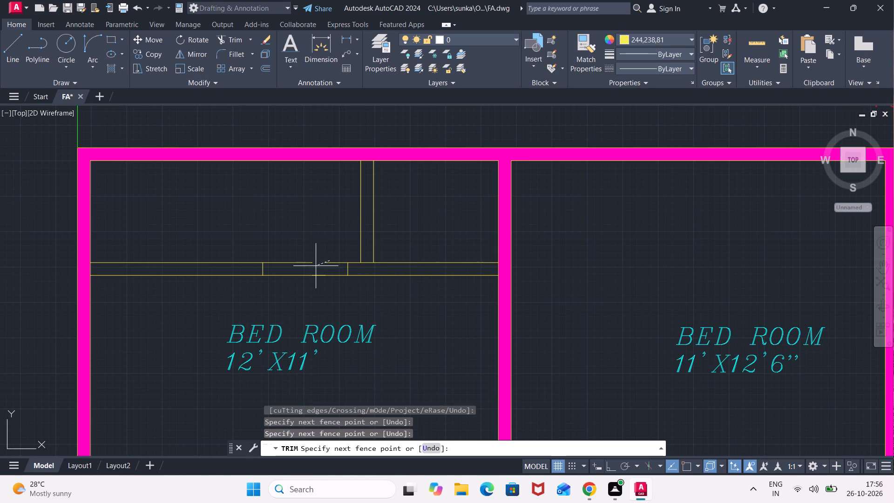
left_click(287, 267)
left_click(290, 263)
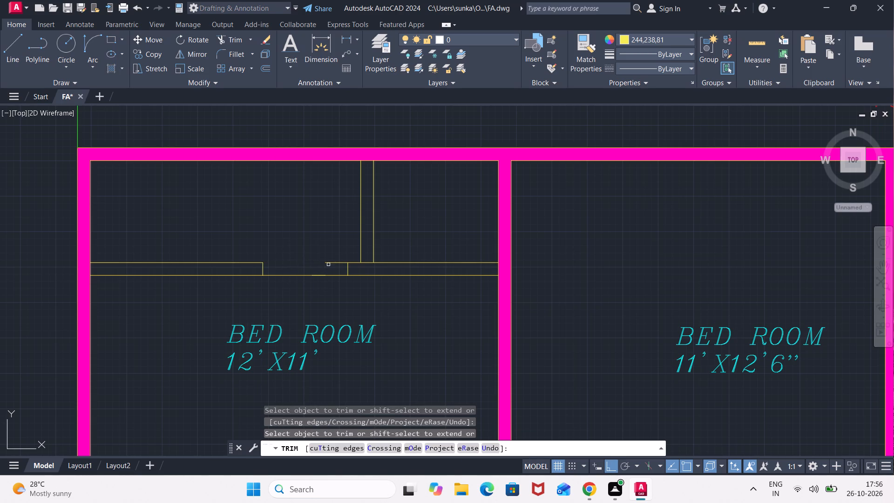
left_click(337, 264)
left_click(331, 275)
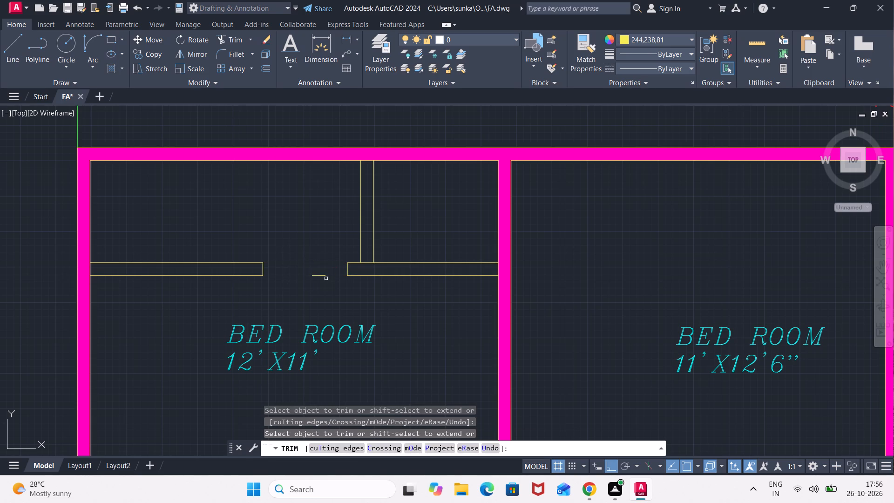
left_click(324, 275)
key("Escape")
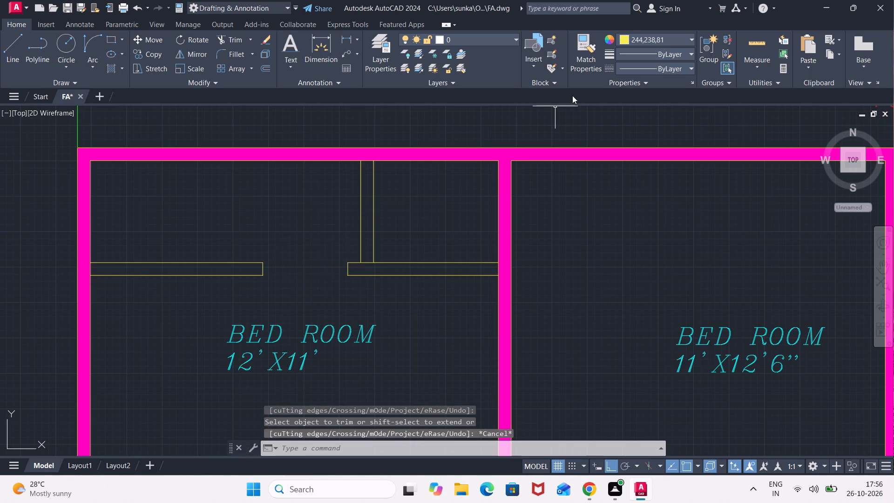
Set the current object colour to orange 248,153,30.
left_click(624, 35)
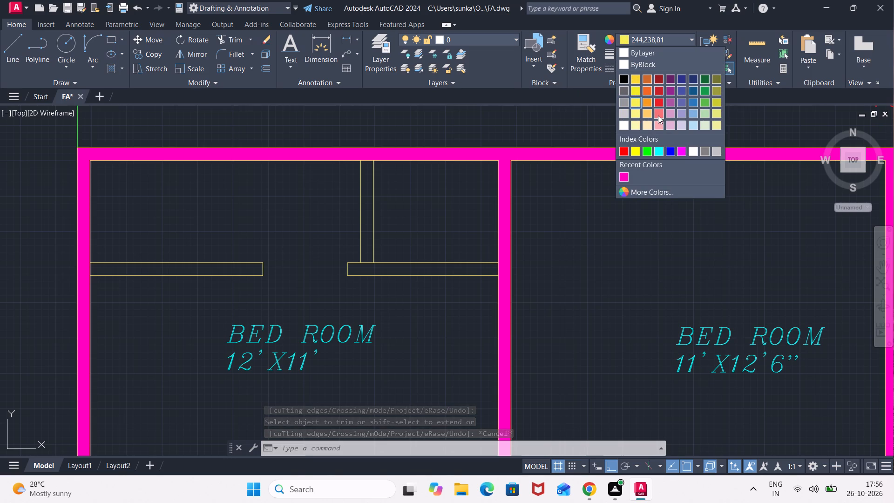
scroll(615, 233, "down", 2)
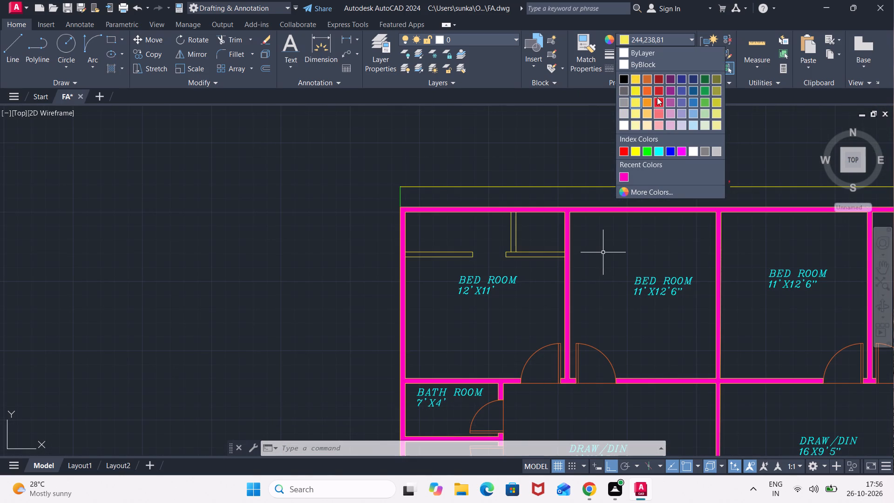
left_click(646, 101)
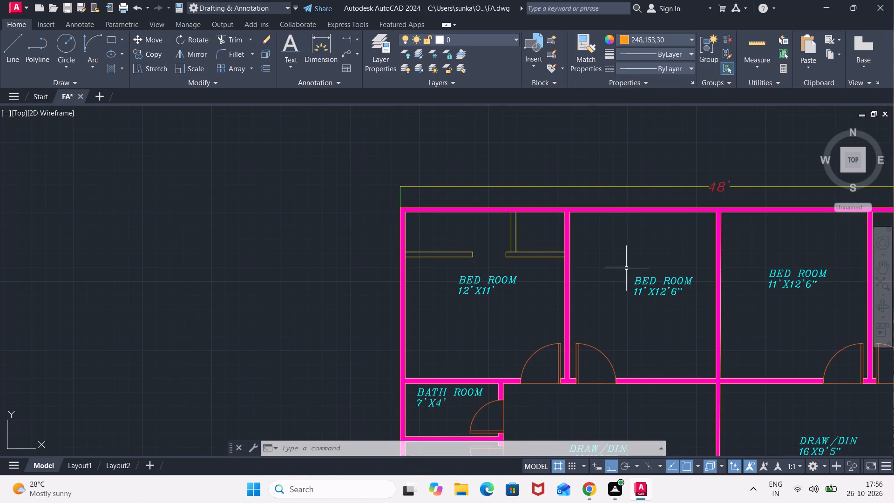
Draw a line across the partition's door opening and a 2'6" door-leaf line north from the east jamb.
scroll(494, 251, "up", 3)
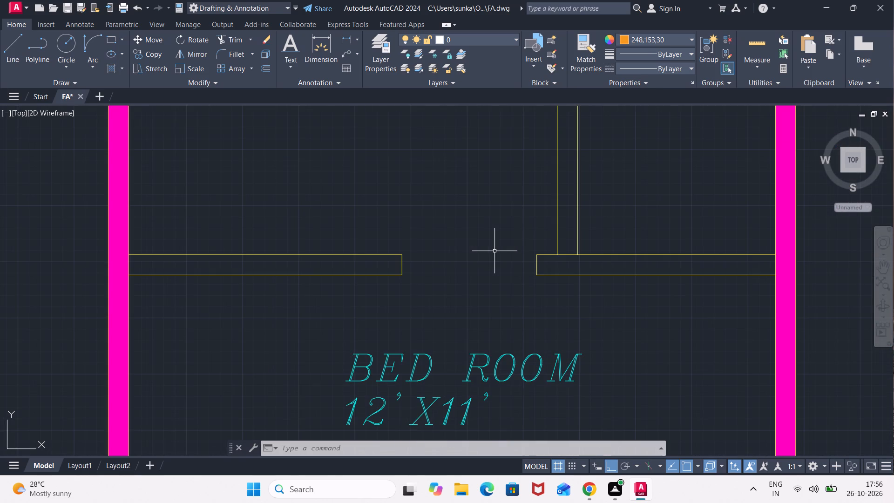
key("l")
key("Return")
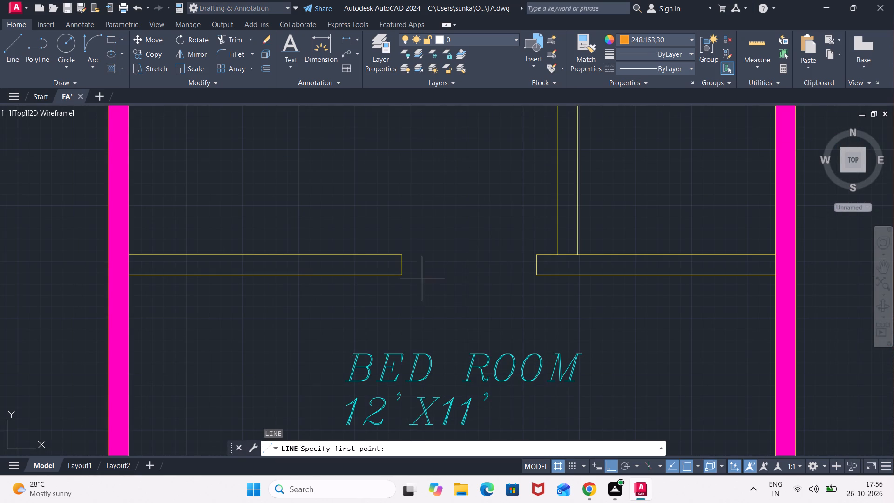
left_click(405, 275)
left_click(536, 278)
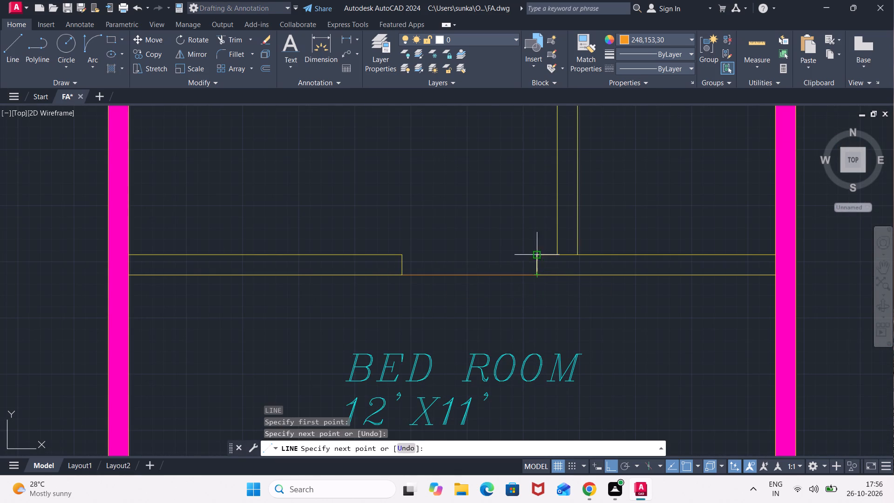
type("2'6\"")
key("Return")
key("Escape")
Offset the door-leaf line 2" to the west to give the door its thickness.
key("o")
key("Return")
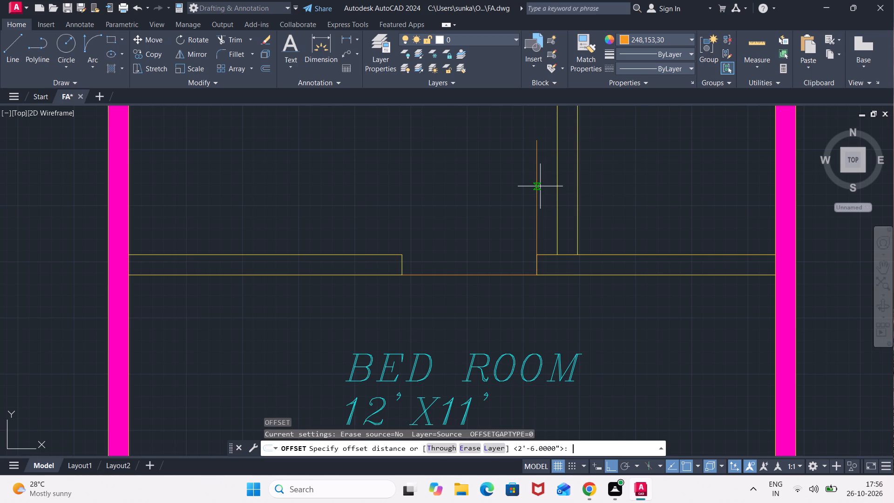
type("2\"")
key("Return")
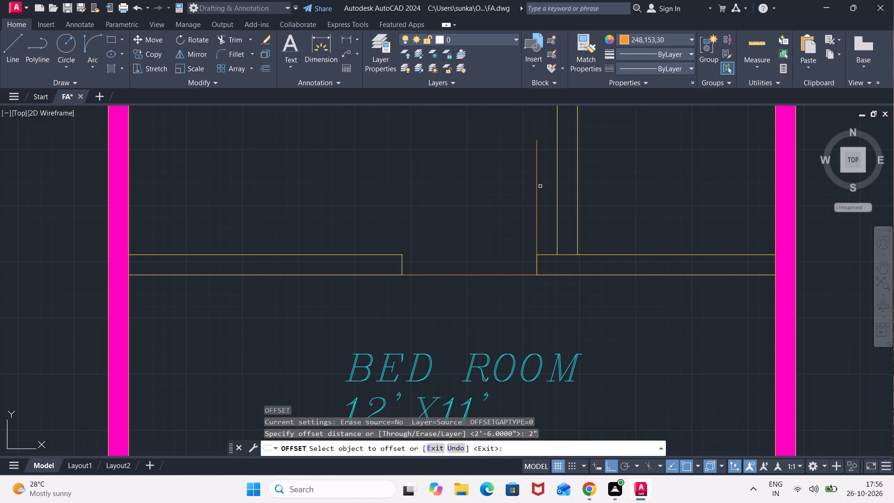
left_click(535, 200)
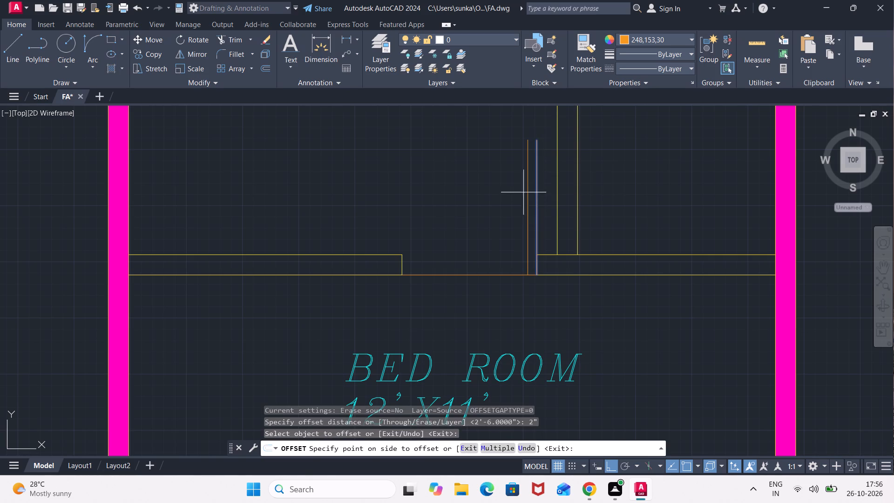
left_click(521, 190)
Draw the door-swing arc with Start, End, Direction from the leaf's north end to the west jamb's lower corner.
left_click(91, 59)
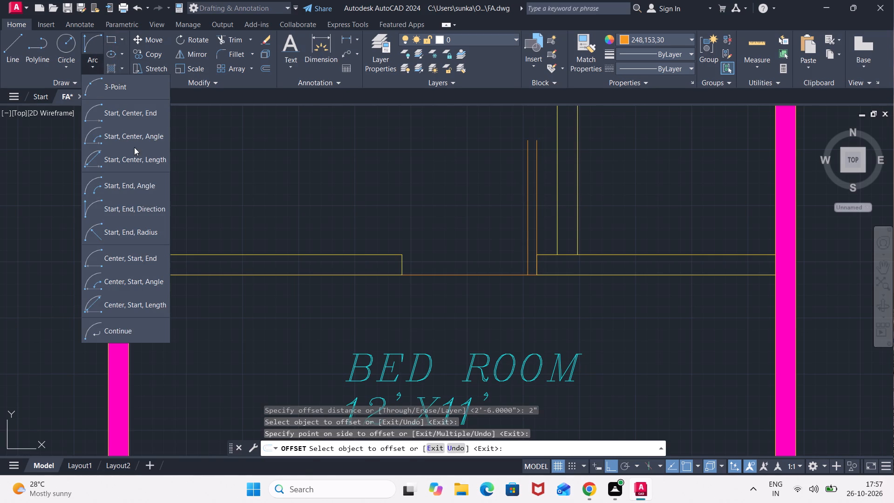
left_click(135, 206)
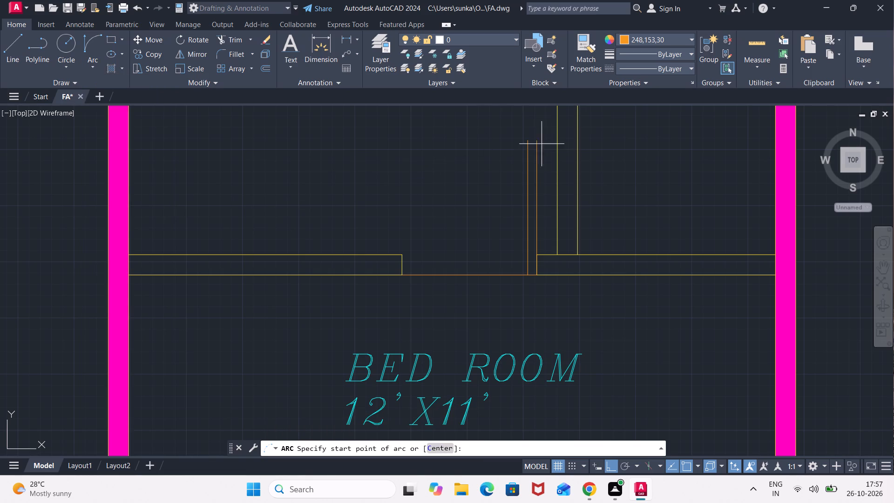
left_click(540, 143)
left_click(405, 272)
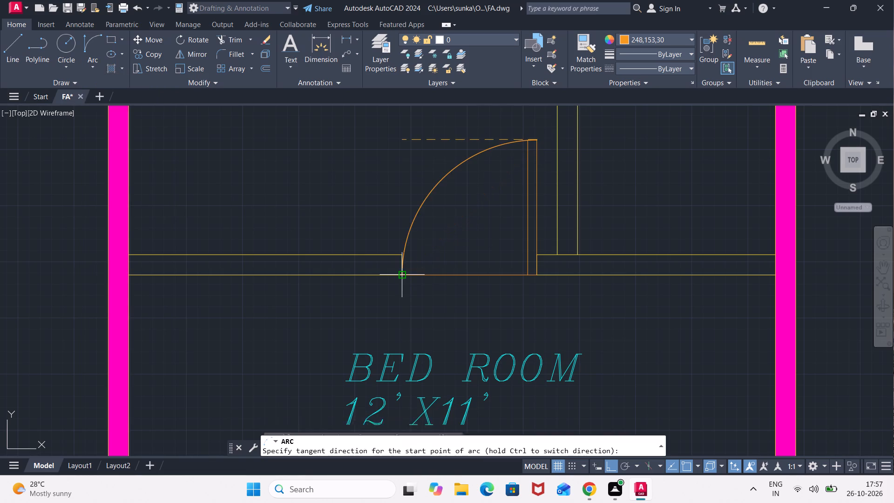
left_click(386, 160)
Hatch both horizontal partition segments and the vertical partition in the northwest bedroom with solid colour 220.
scroll(503, 178, "down", 3)
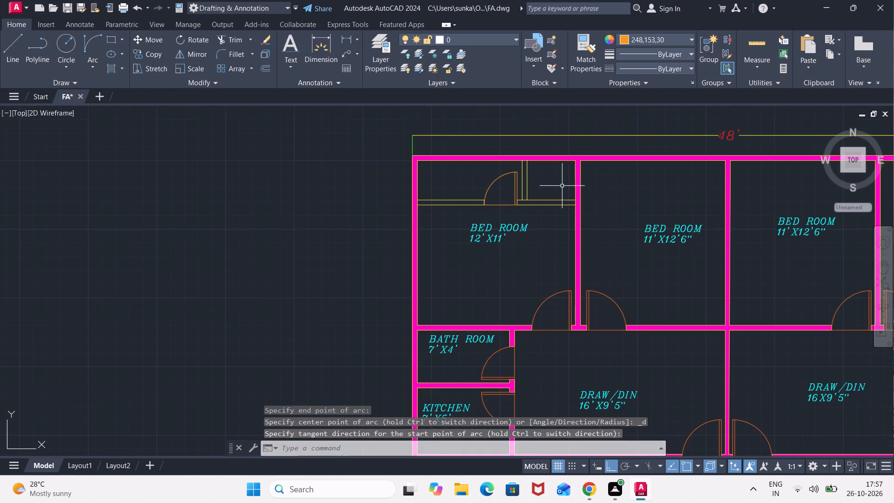
scroll(562, 186, "down", 1)
left_click(115, 67)
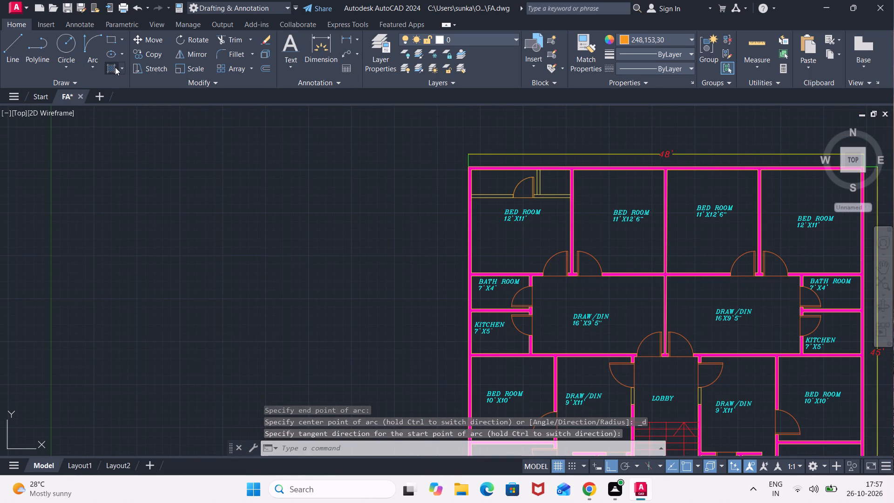
scroll(537, 236, "up", 1)
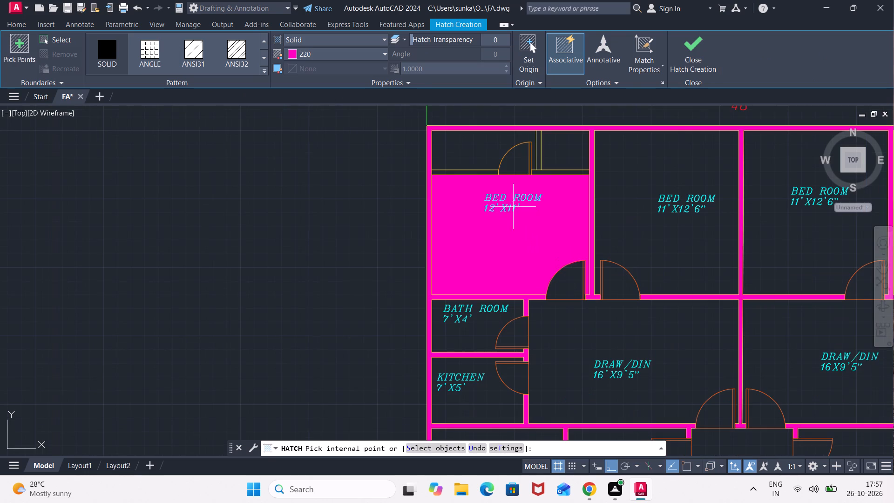
scroll(491, 174, "up", 2)
left_click(487, 169)
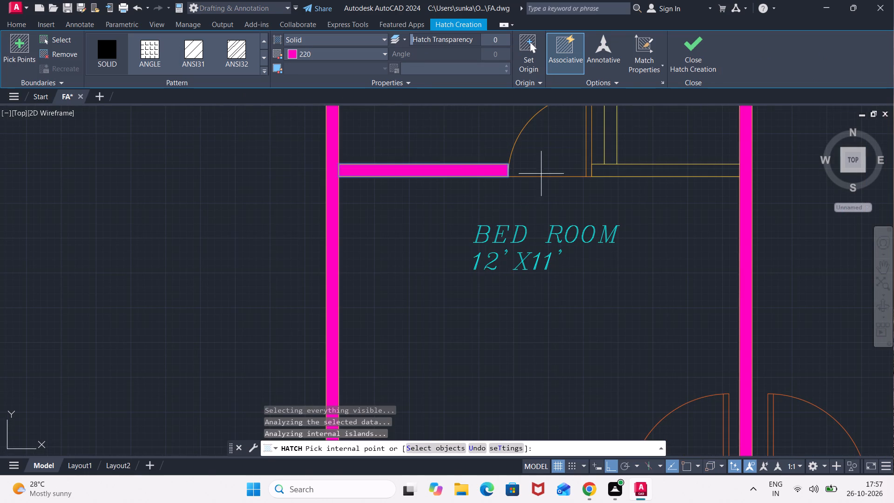
left_click(618, 167)
left_click(612, 150)
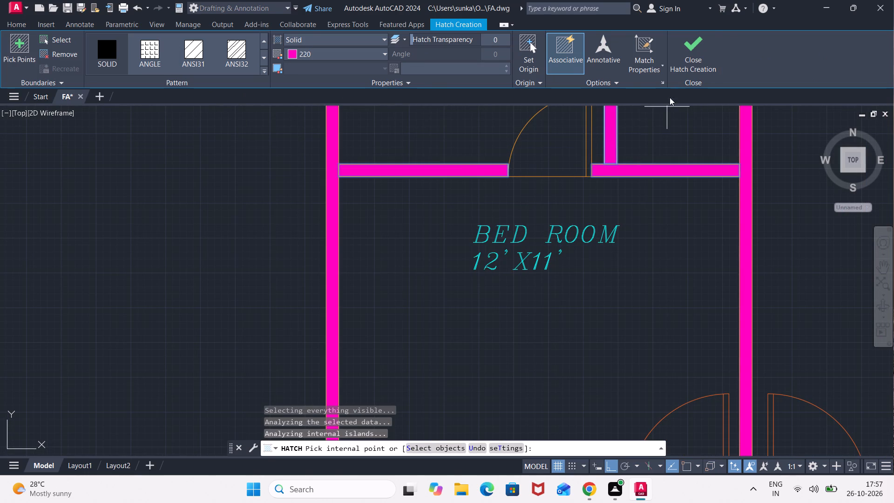
left_click(689, 57)
Hatch the small compartment east of the vertical partition with pattern ANSI37, colour 244 and scale 10.
scroll(578, 140, "down", 1)
middle_click_drag(514, 130, 473, 206)
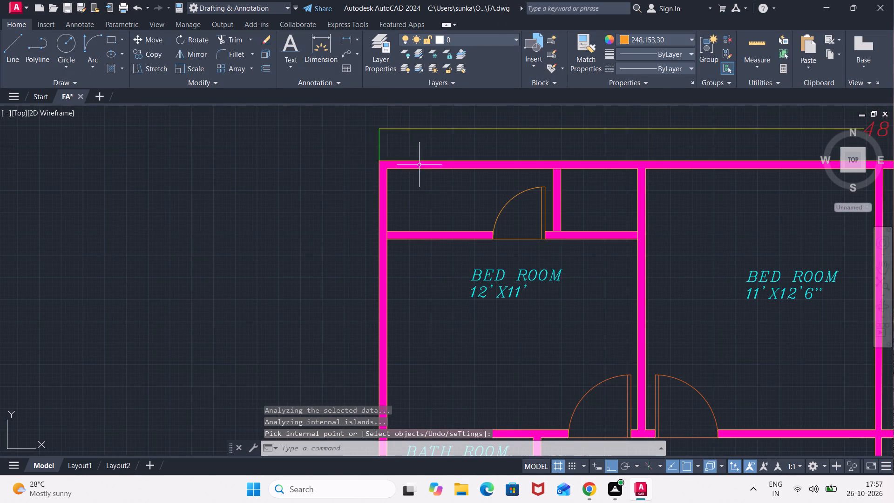
left_click(113, 69)
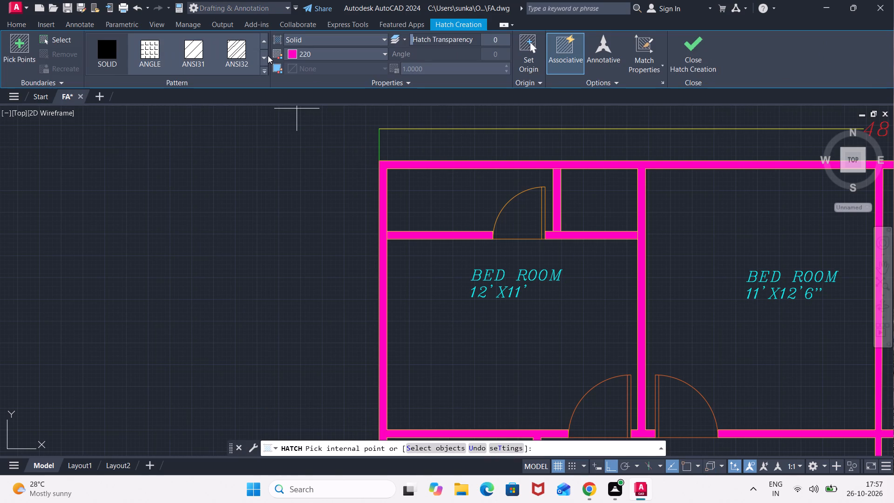
left_click(294, 55)
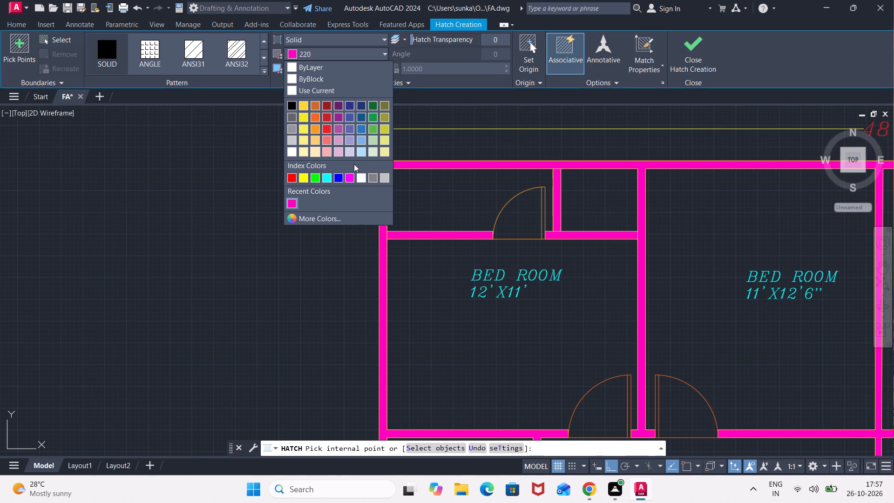
left_click(325, 151)
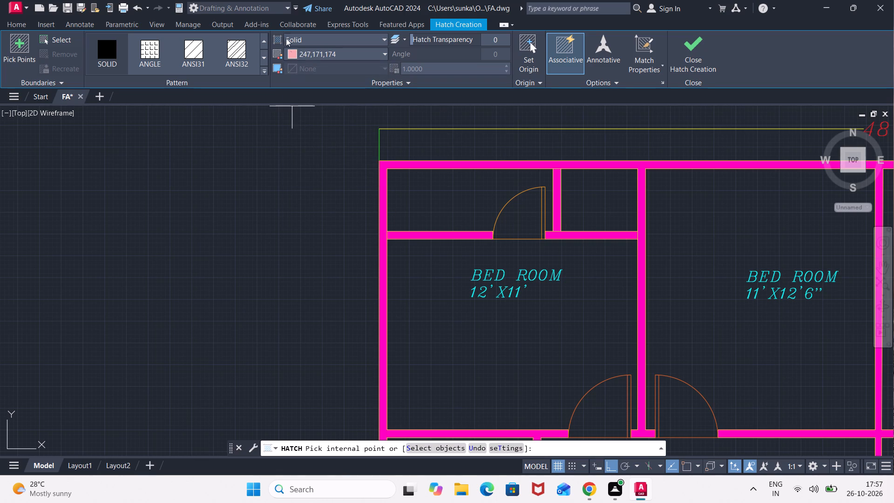
left_click(290, 54)
left_click(321, 220)
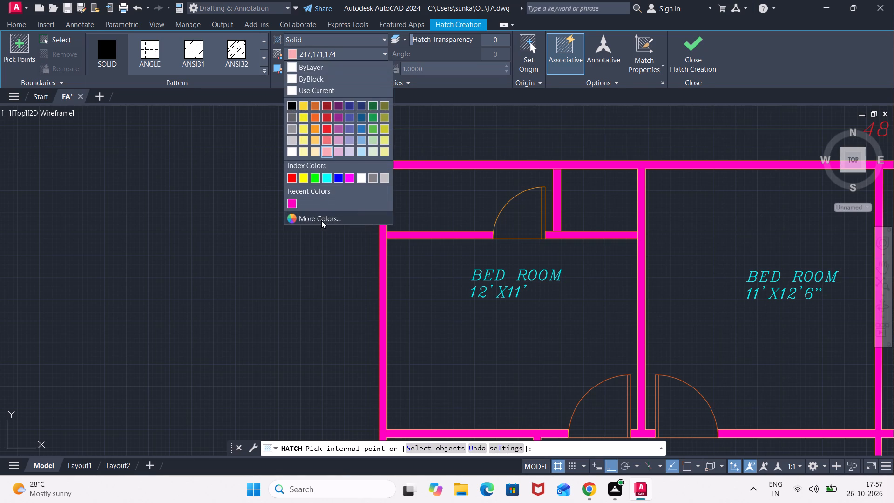
left_click(377, 156)
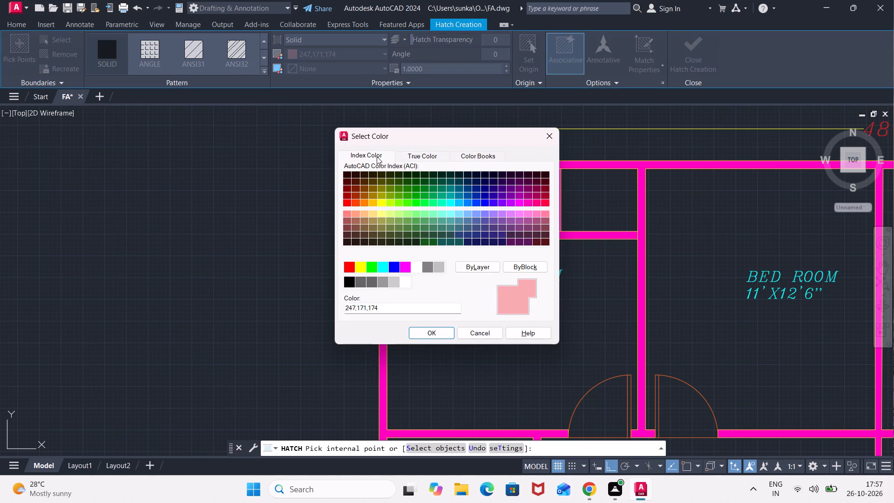
left_click(547, 191)
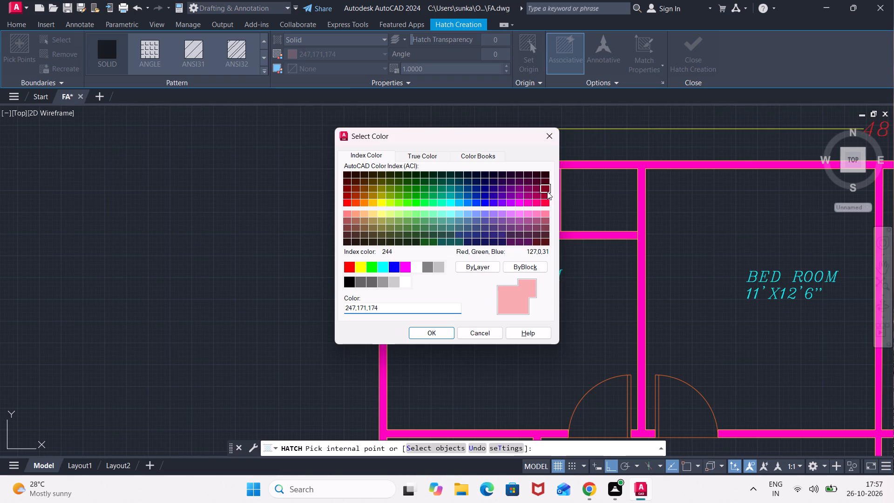
left_click(425, 332)
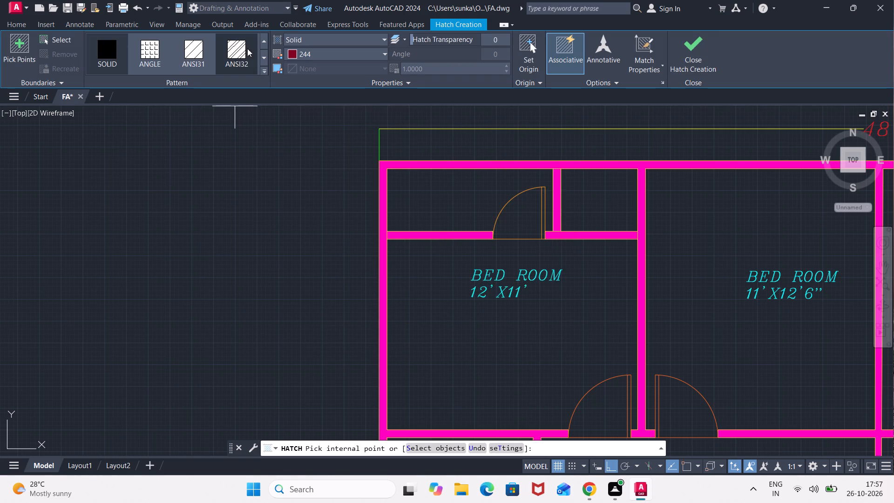
left_click(262, 58)
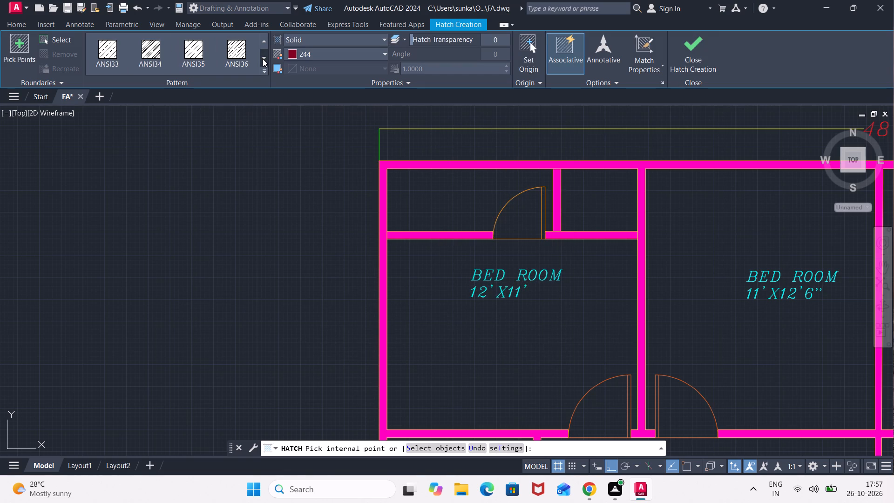
double_click(263, 59)
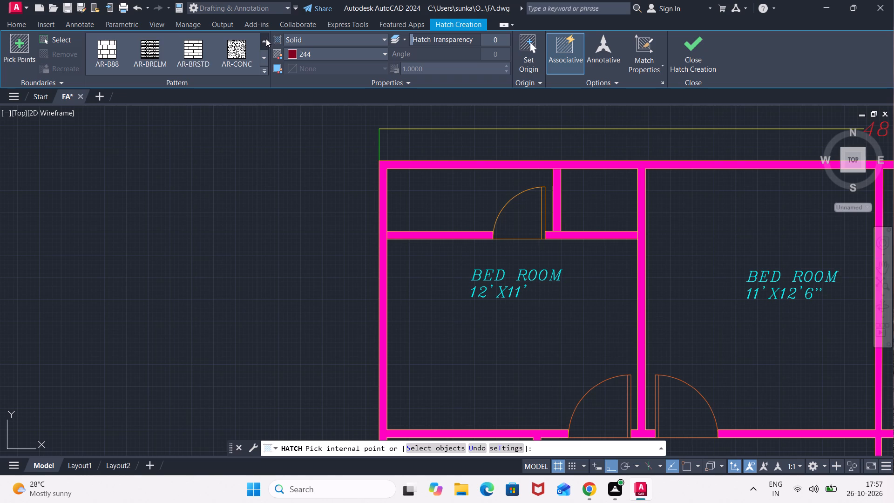
left_click(265, 39)
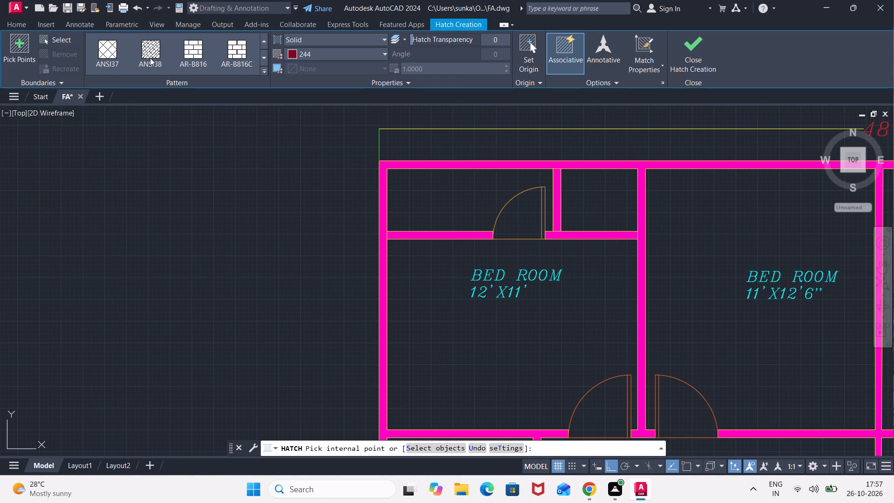
left_click(110, 54)
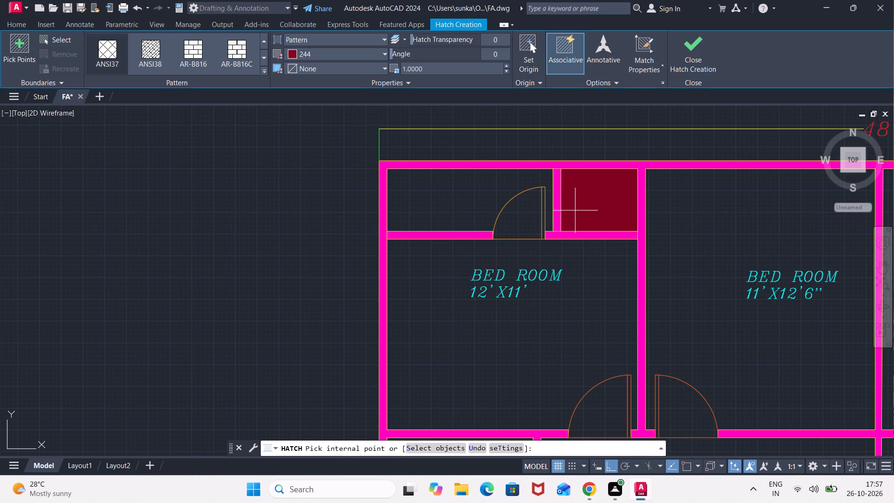
left_click(456, 67)
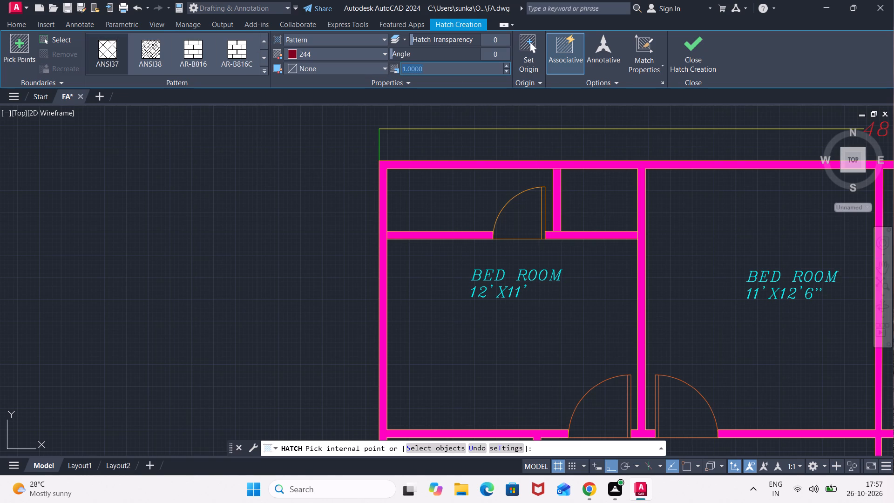
type("10")
key("Return")
left_click(591, 204)
scroll(595, 194, "up", 3)
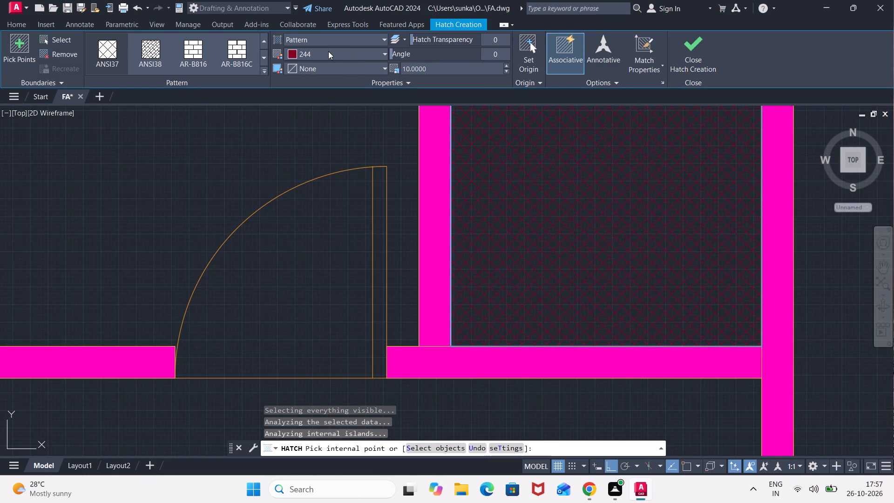
Change the compartment hatch to colour 237,238,153 and scale 20, and end the hatch command.
left_click(328, 51)
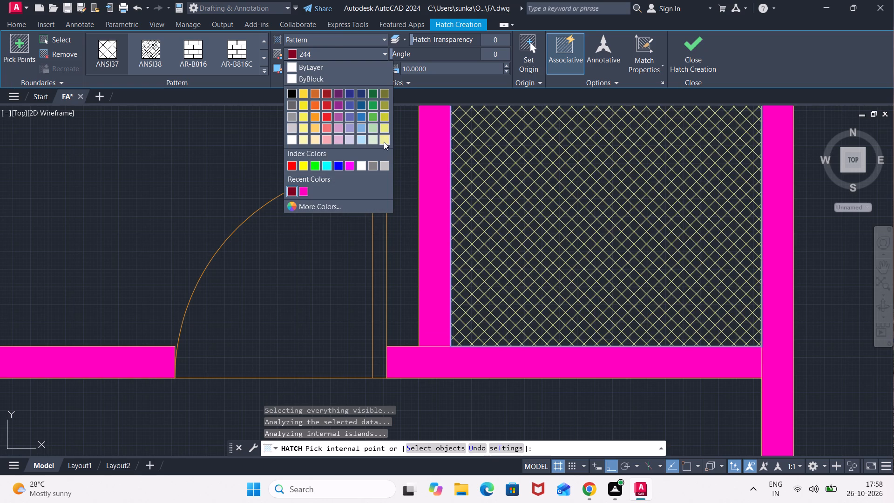
left_click(384, 142)
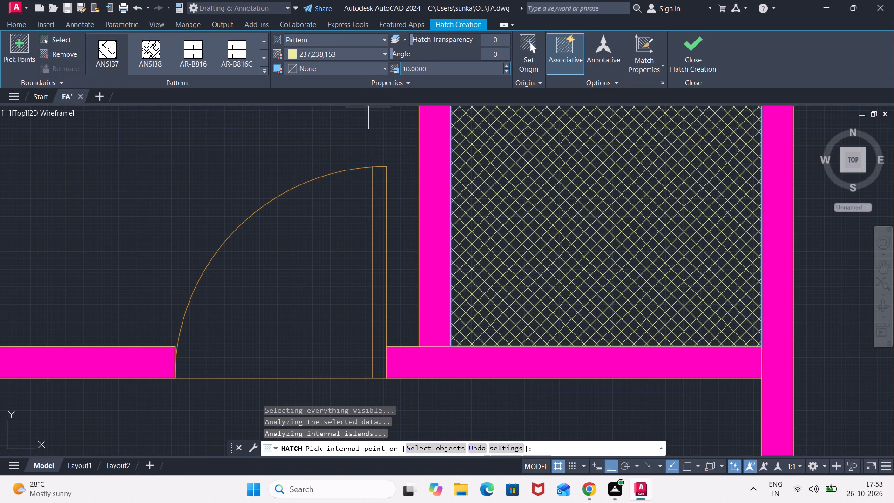
double_click(444, 70)
type("20")
key("Return")
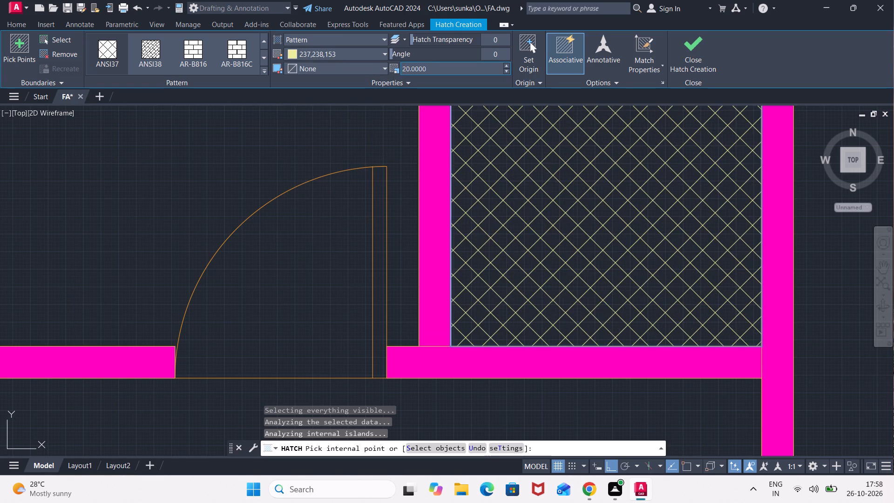
scroll(490, 159, "down", 2)
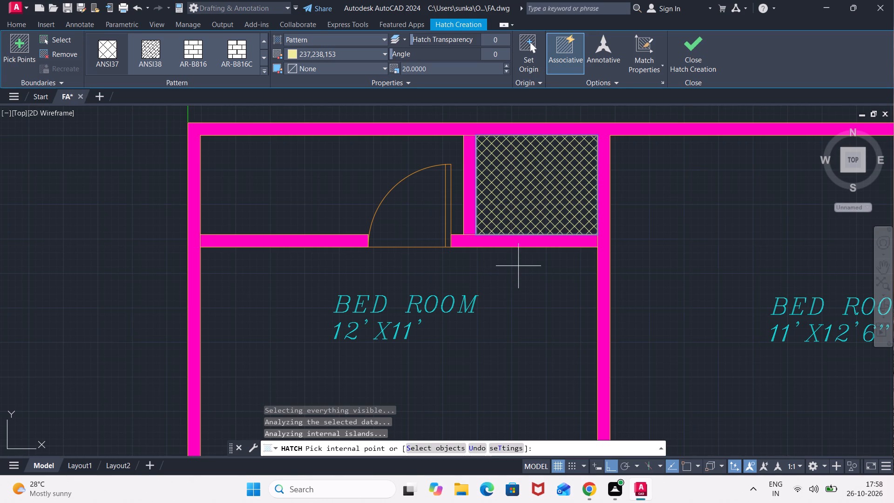
key("Escape")
scroll(527, 236, "up", 2)
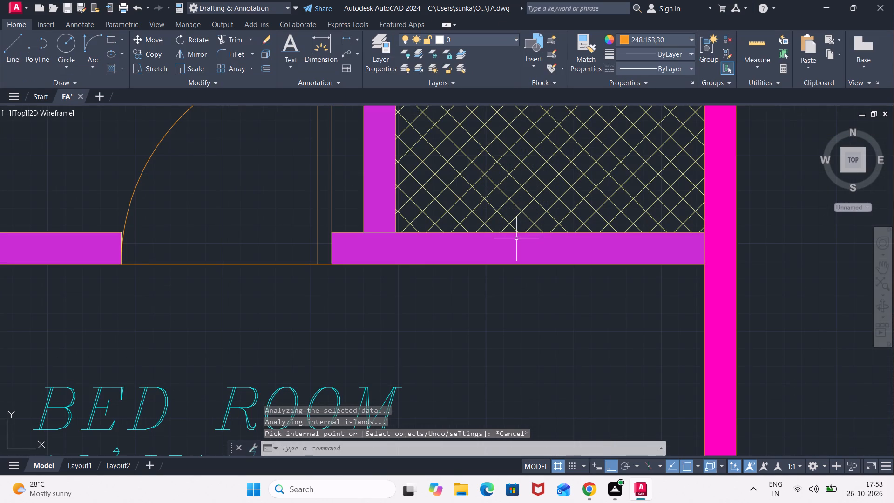
Delete the solid magenta hatch filling the partition walls in the northwest bedroom.
scroll(530, 229, "up", 2)
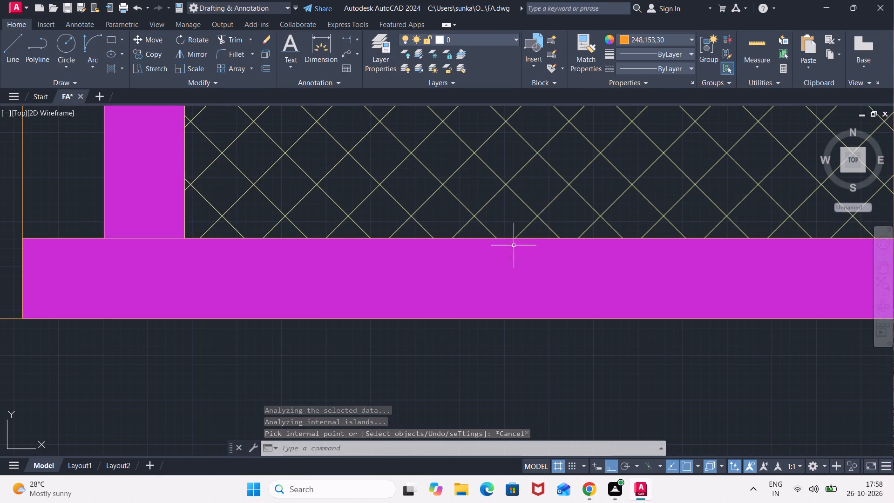
key("Escape")
left_click(496, 262)
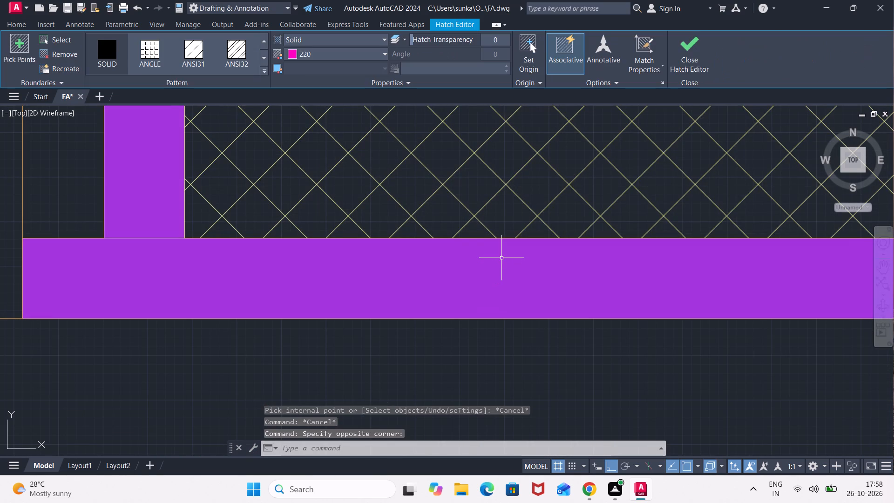
key("Delete")
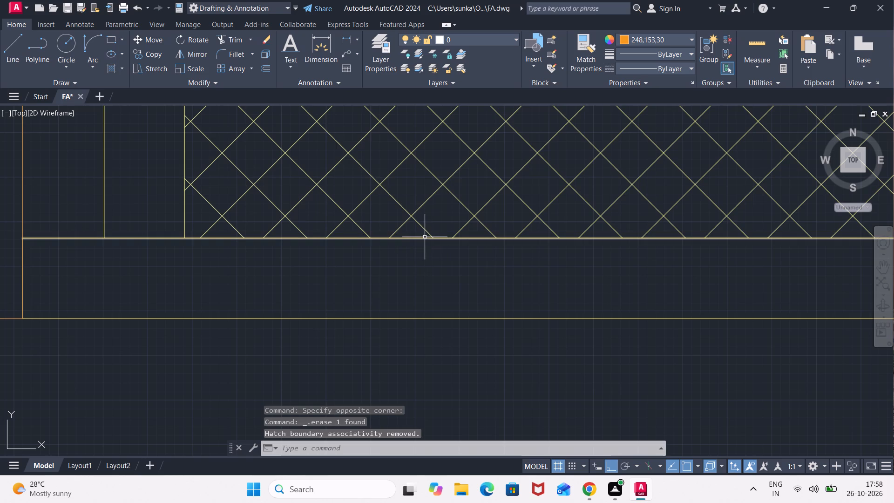
Stretch the lower end of the vertical partition's east line down to the horizontal partition's south line.
scroll(228, 237, "down", 2)
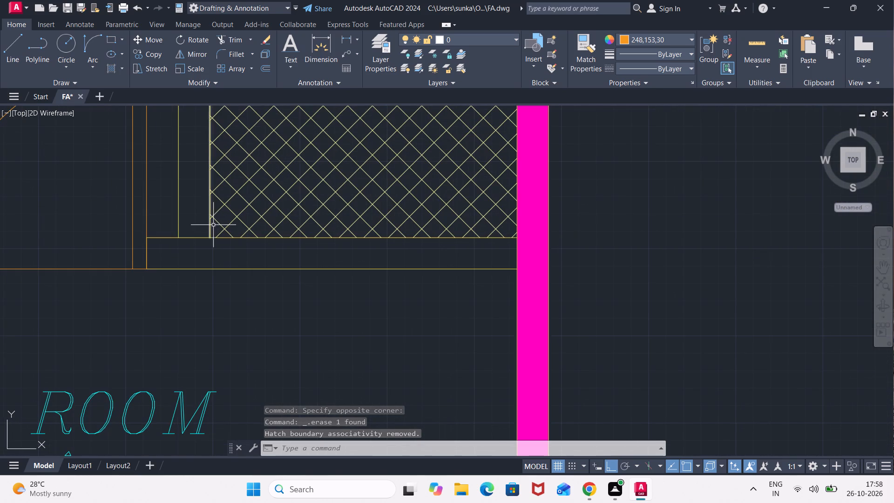
left_click(210, 231)
left_click(212, 237)
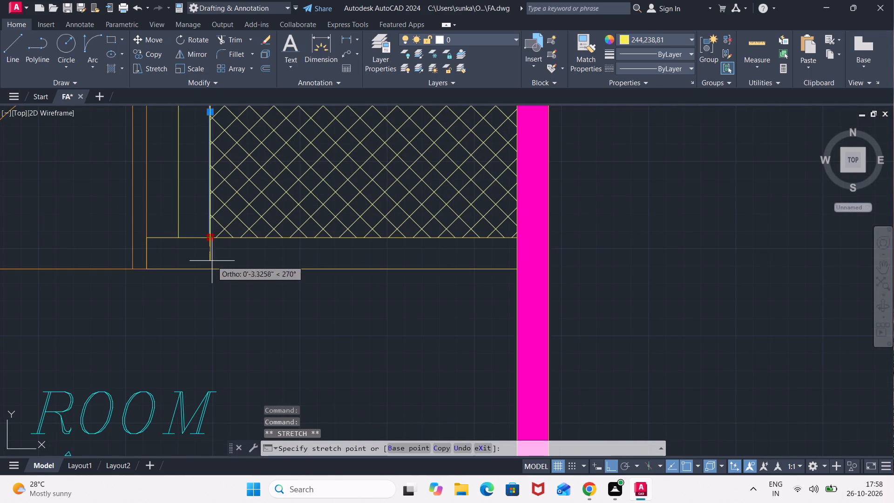
left_click(212, 265)
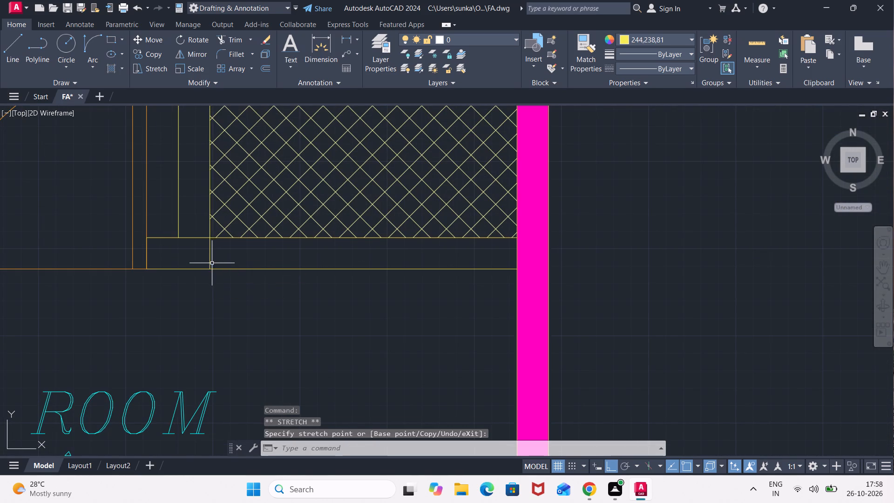
key("Escape")
key("Escape")
Trim the horizontal partition's north line below the compartment and between the two faces of the vertical partition.
type("TR")
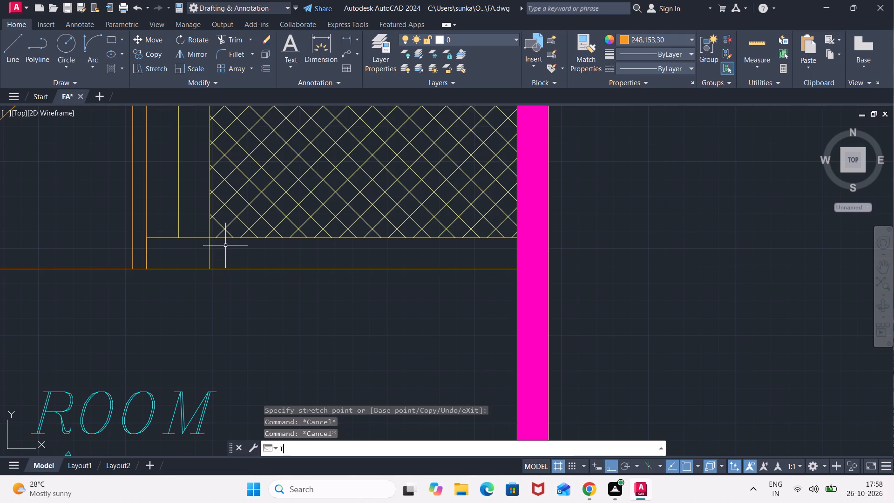
key("Return")
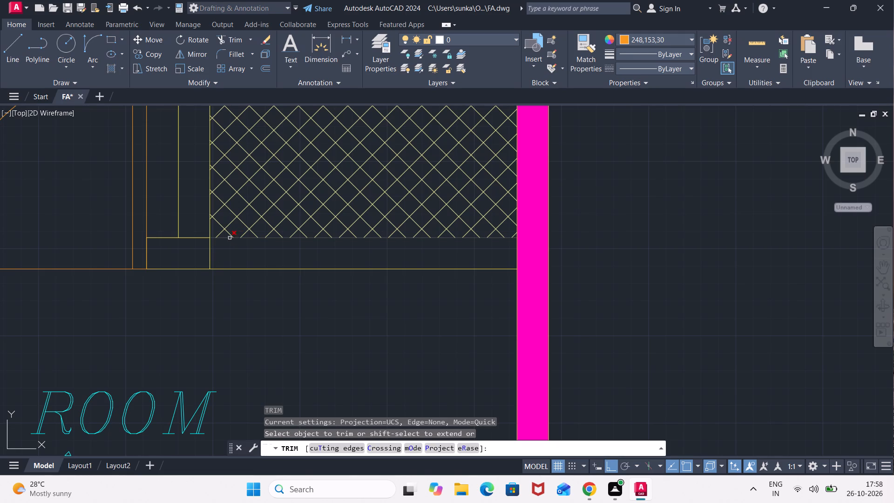
left_click(227, 238)
left_click(196, 239)
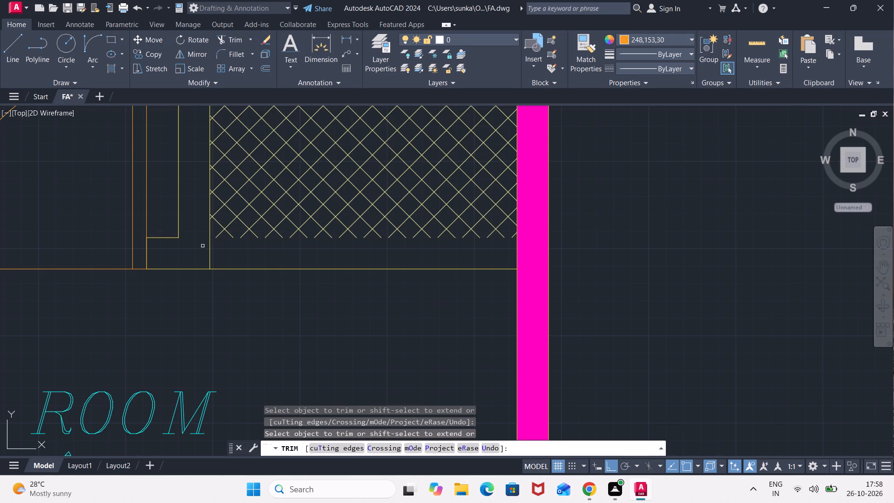
key("Escape")
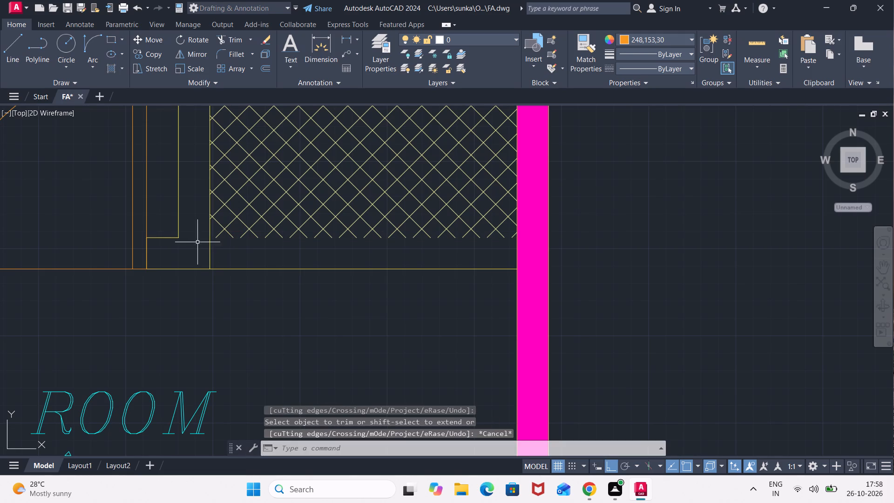
Hatch the enlarged compartment down to the partition's south line with the cross-hatch pattern, colour 237,238,153 and scale 20.
left_click(113, 70)
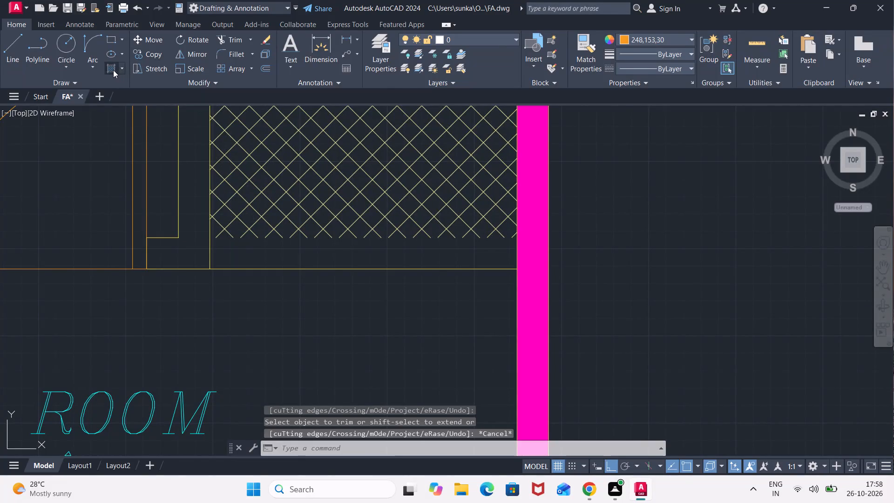
left_click(346, 182)
scroll(313, 174, "down", 2)
middle_click_drag(312, 176, 411, 210)
key("Escape")
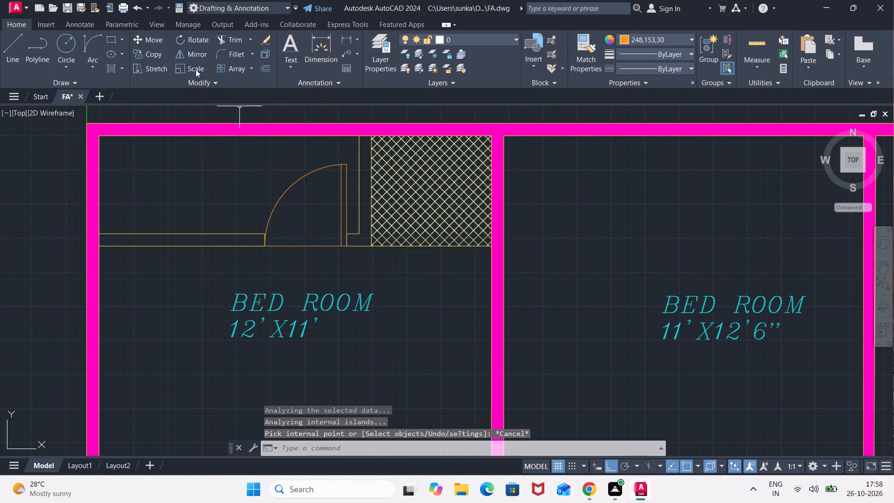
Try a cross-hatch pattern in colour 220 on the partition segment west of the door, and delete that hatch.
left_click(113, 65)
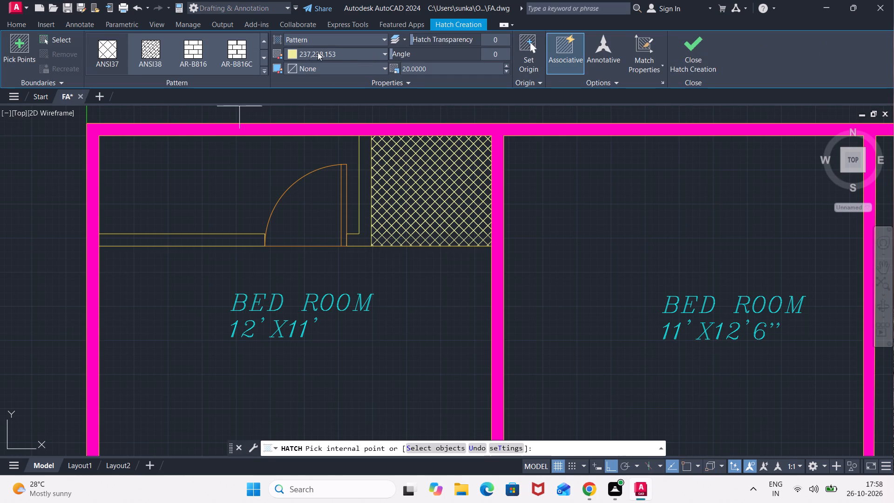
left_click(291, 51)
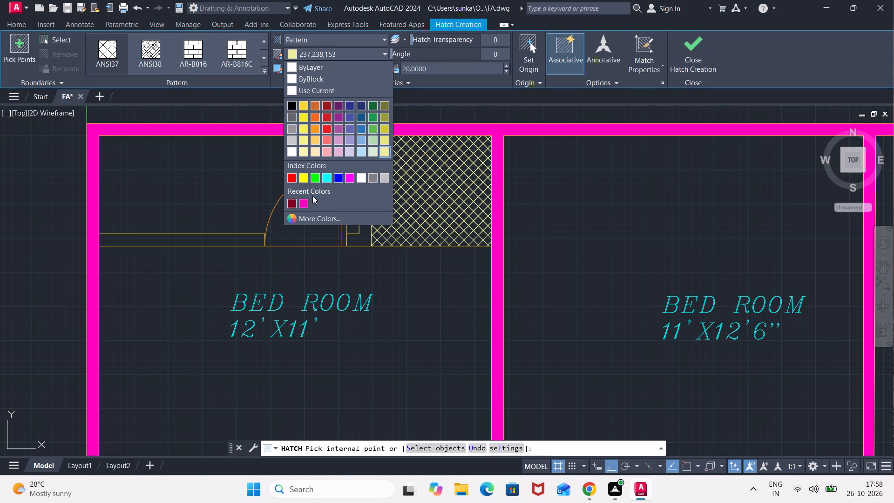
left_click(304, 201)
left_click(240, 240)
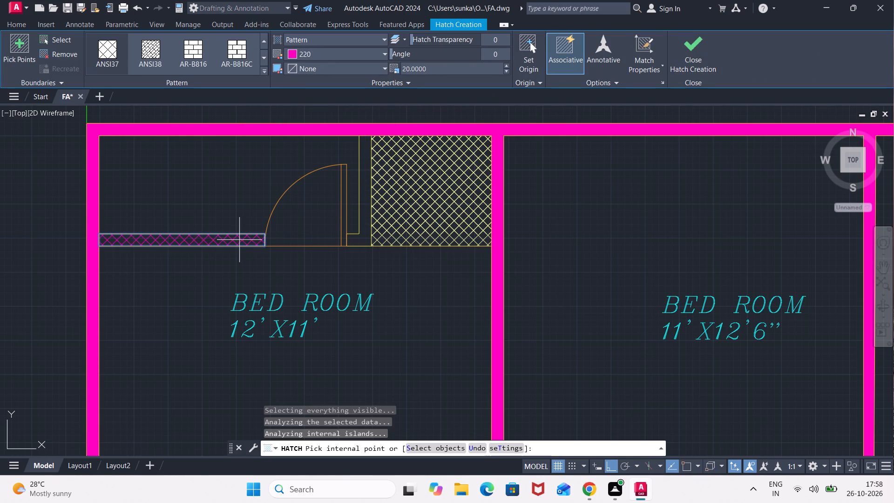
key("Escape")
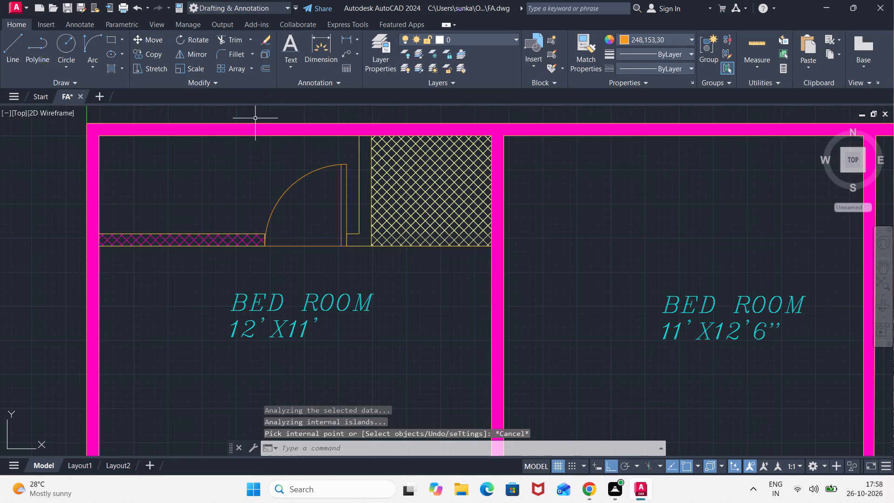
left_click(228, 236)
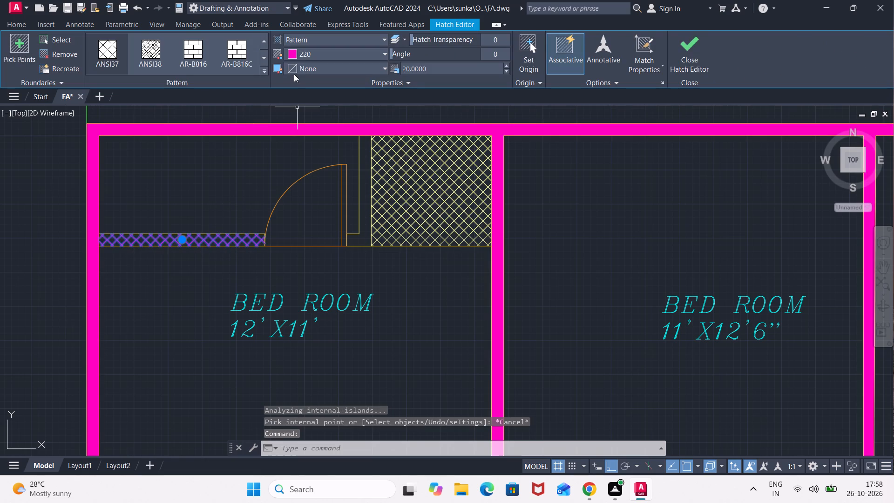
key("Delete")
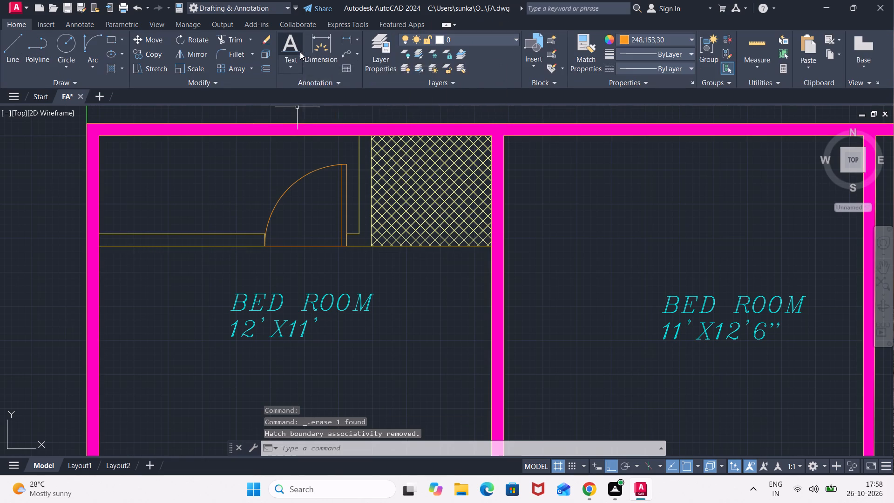
Hatch the partition segment west of the door and the L-shaped partition east of it as Solid in colour 220.
left_click(114, 68)
left_click(311, 36)
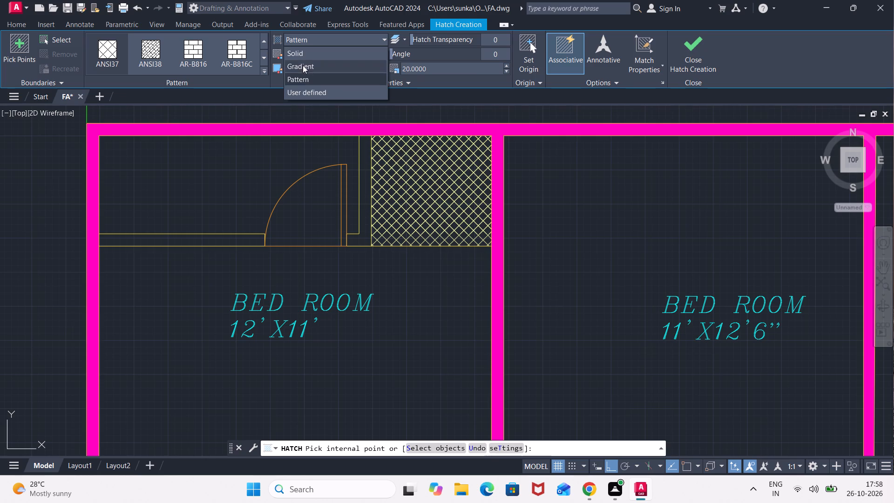
left_click(305, 53)
left_click(251, 239)
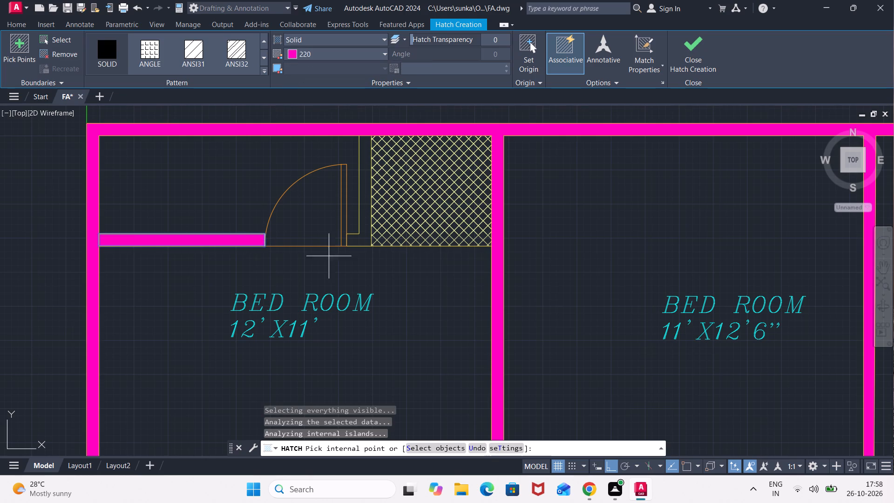
left_click(357, 242)
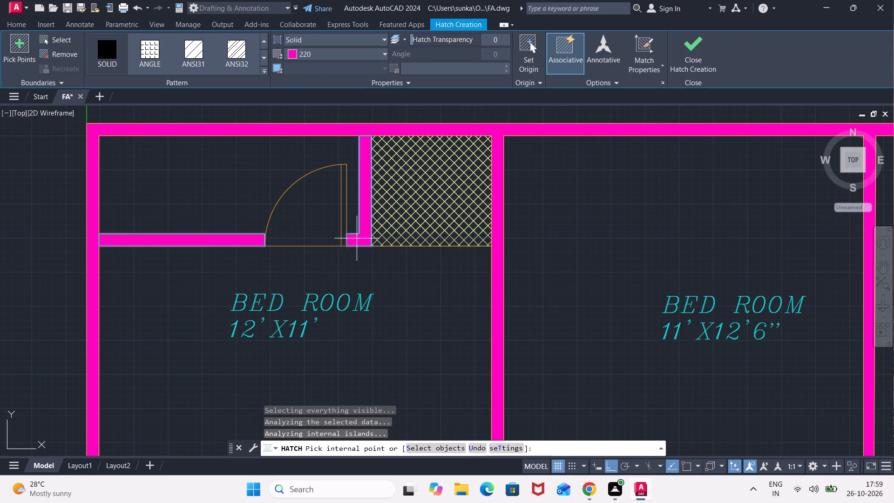
key("Escape")
Examine the whole floor plan, from the northern bedrooms down to the verandas and landing.
scroll(361, 260, "down", 3)
middle_click_drag(361, 251, 368, 116)
middle_click_drag(373, 248, 447, 200)
middle_click_drag(501, 180, 440, 274)
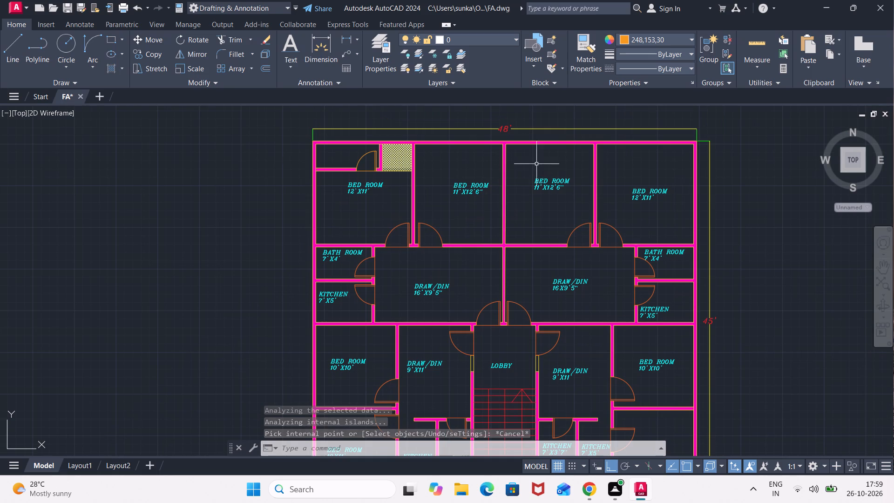
scroll(459, 239, "down", 1)
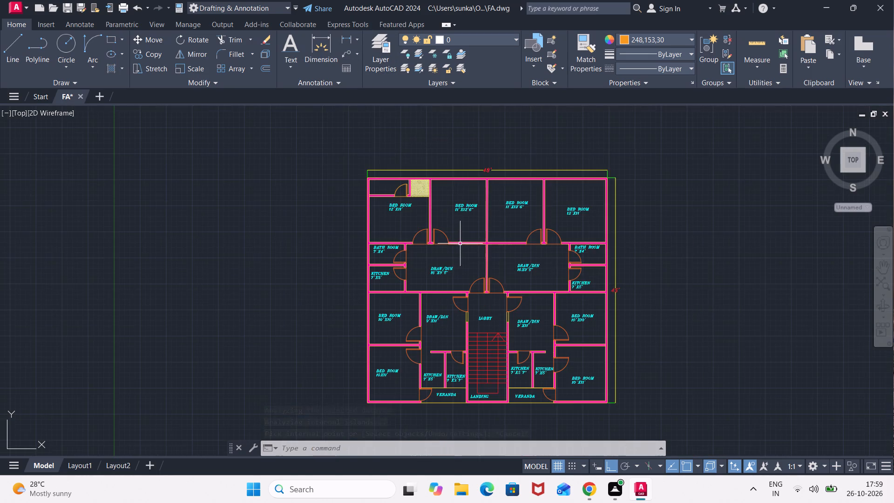
middle_click_drag(456, 258, 421, 191)
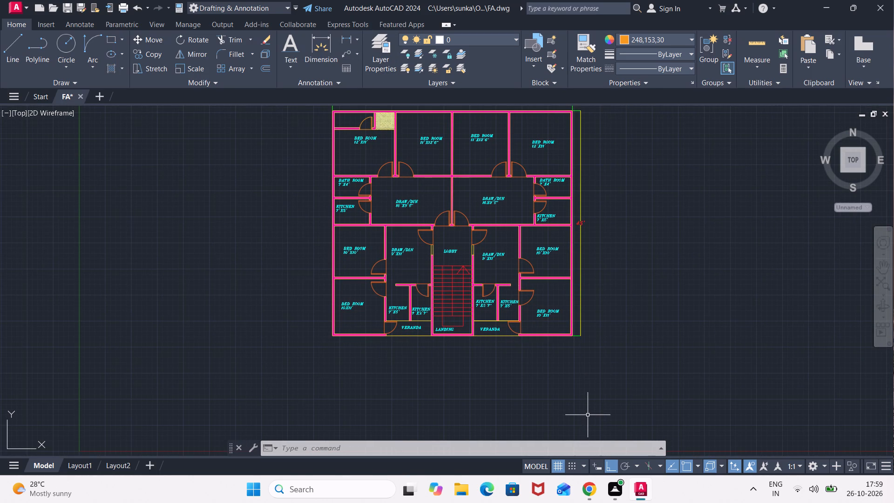
scroll(589, 410, "down", 2)
scroll(528, 302, "up", 2)
middle_click_drag(506, 310, 503, 238)
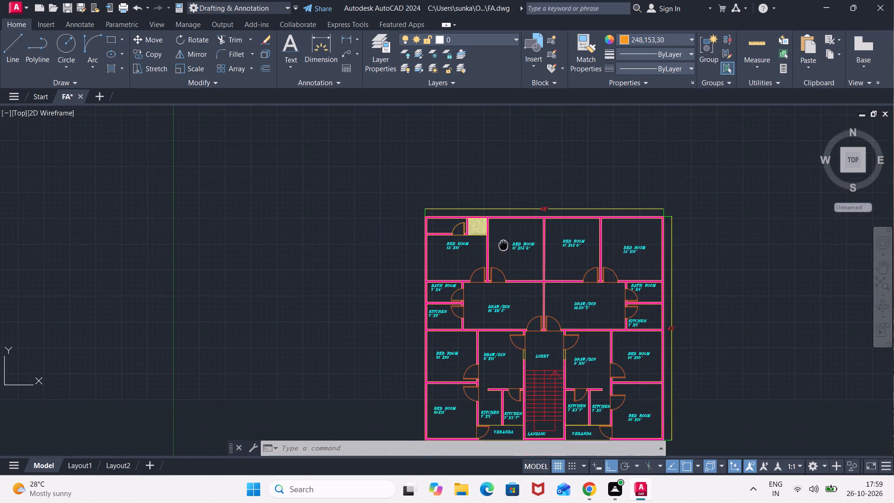
middle_click_drag(503, 238, 495, 160)
Set the current object colour to 244,238,81 for drawing in the southwest bedroom.
scroll(431, 298, "up", 1)
middle_click_drag(417, 315, 409, 181)
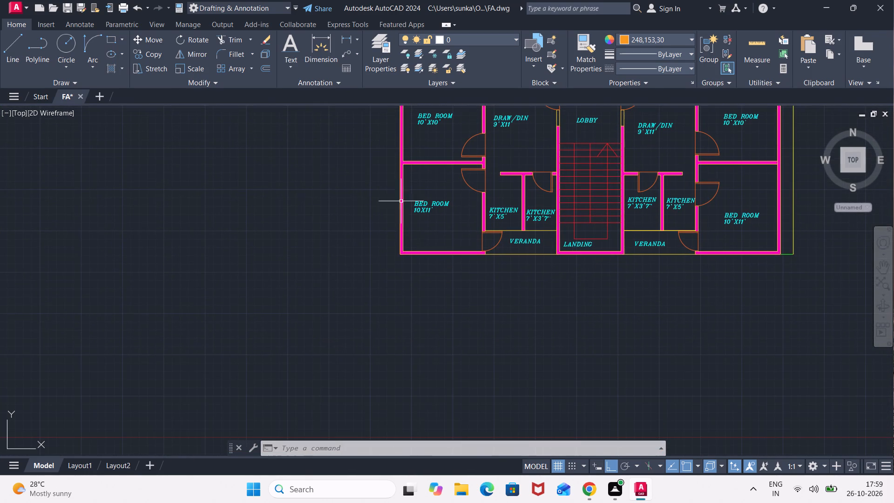
scroll(420, 225, "up", 1)
middle_click_drag(401, 227, 412, 183)
scroll(412, 182, "up", 2)
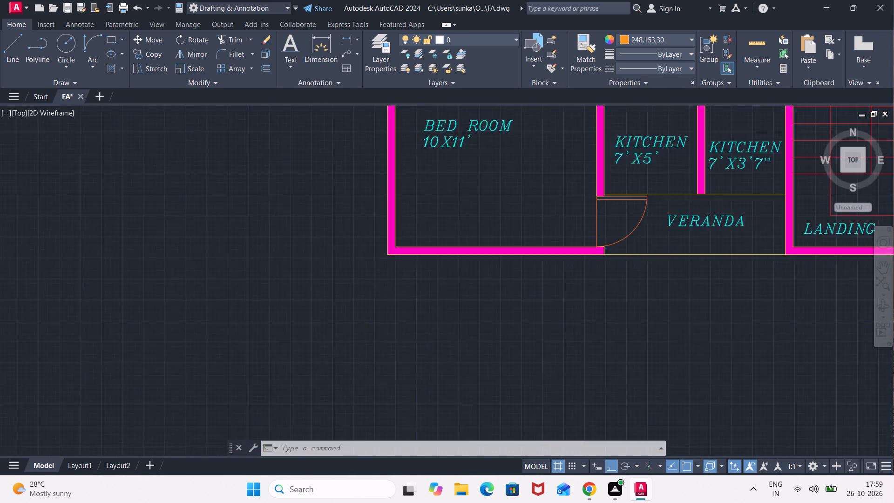
left_click(623, 42)
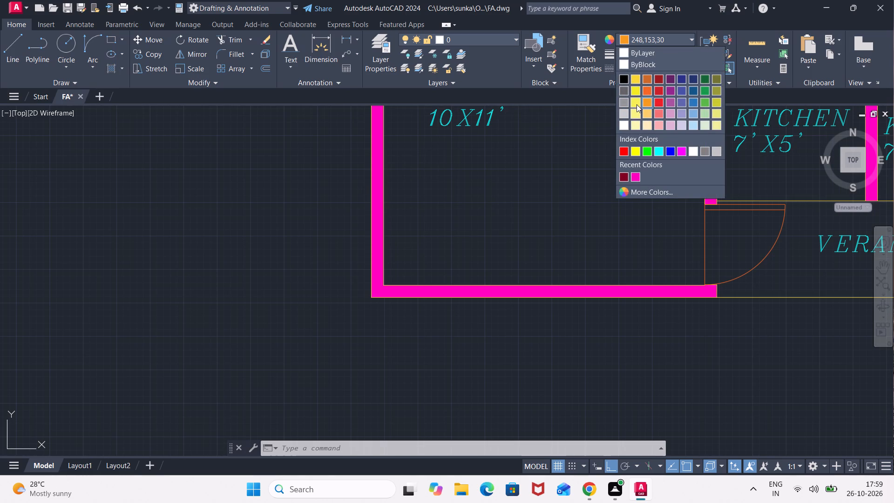
left_click(637, 101)
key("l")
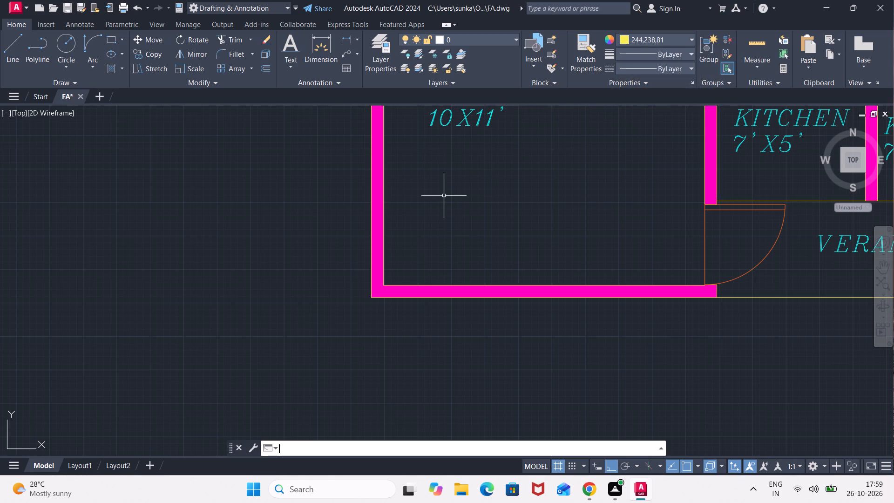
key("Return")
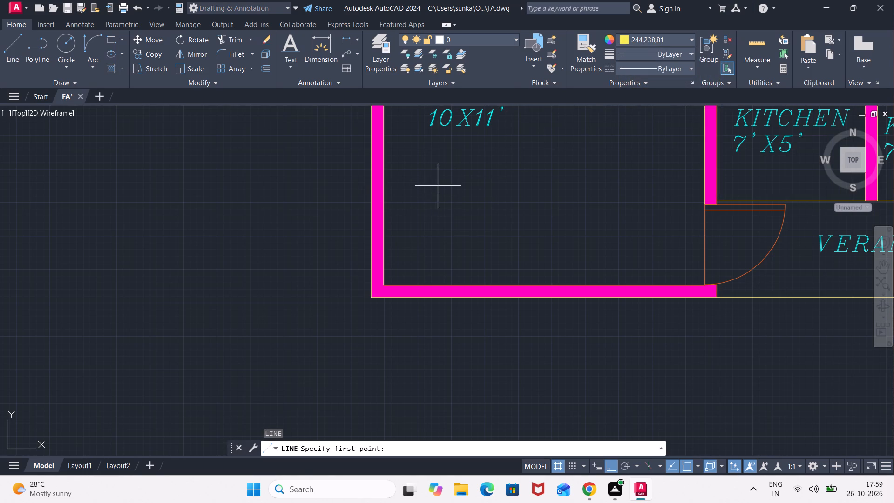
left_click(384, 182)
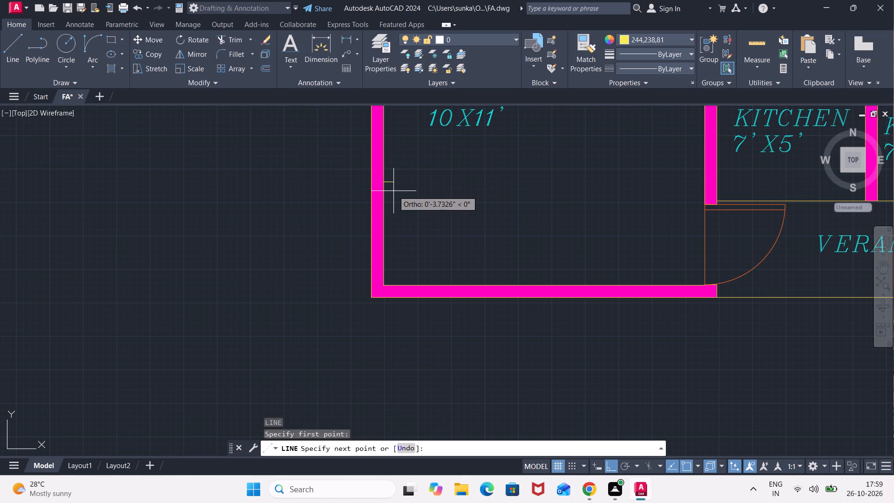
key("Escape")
Draw a 3' horizontal line eastward from the west wall's inner face, below the southwest bedroom's label.
key("l")
key("Return")
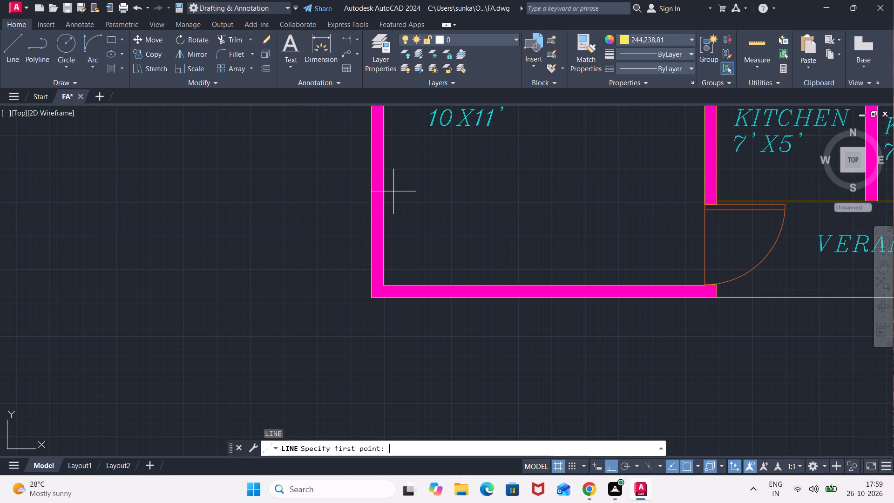
left_click(386, 156)
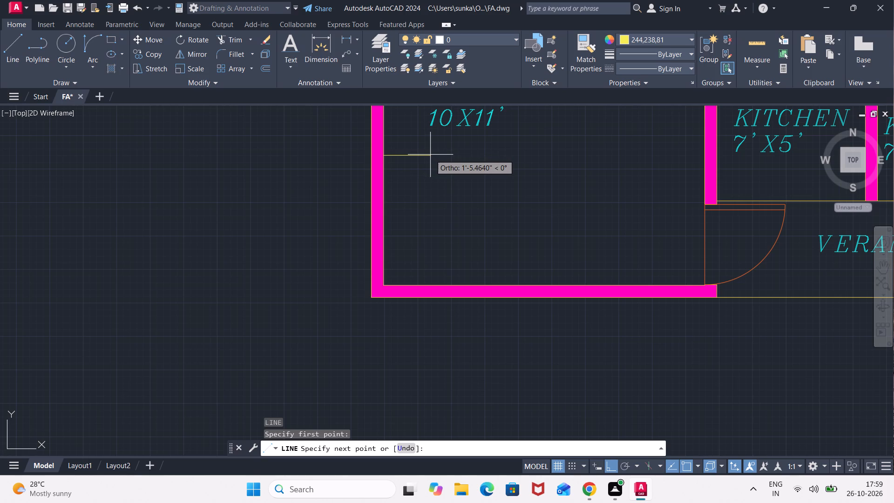
type("3'")
key("Return")
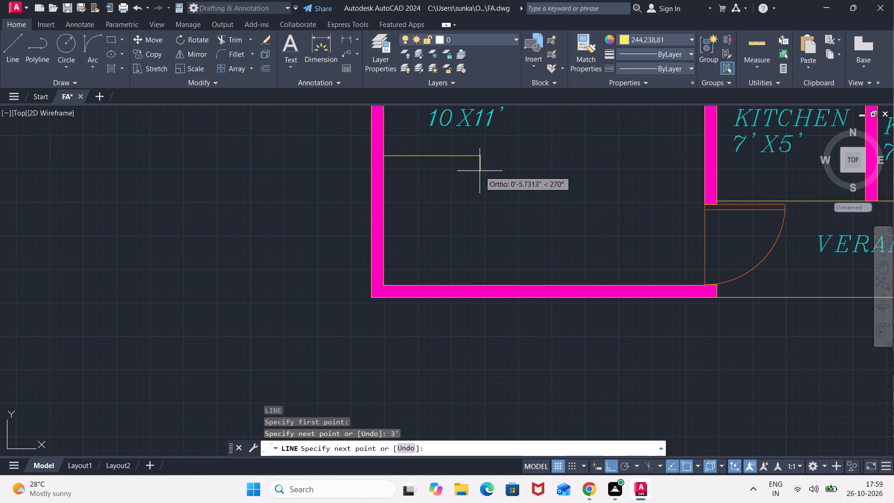
scroll(528, 185, "down", 3)
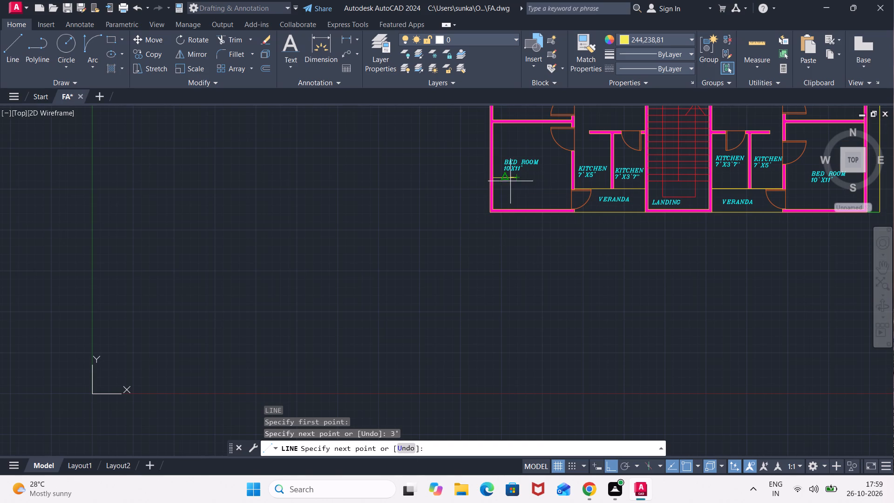
key("Escape")
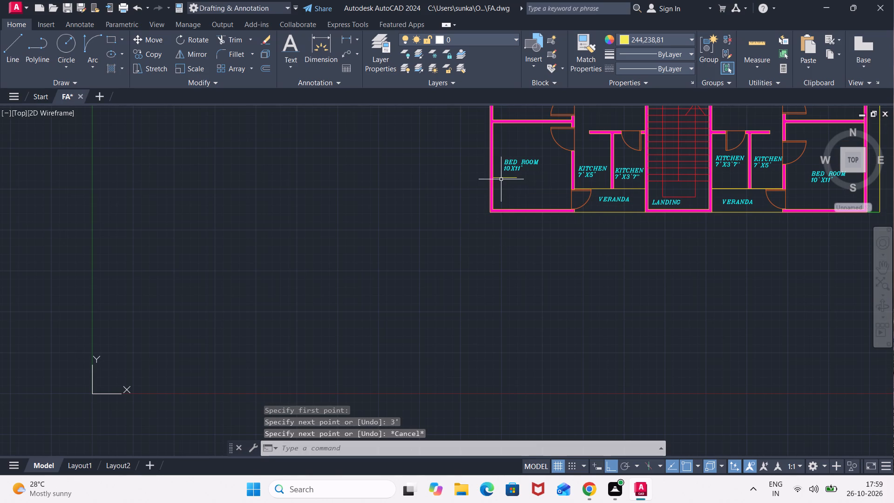
Shorten the new horizontal line by stretching its east end back toward the west wall.
scroll(501, 179, "up", 2)
left_click(502, 176)
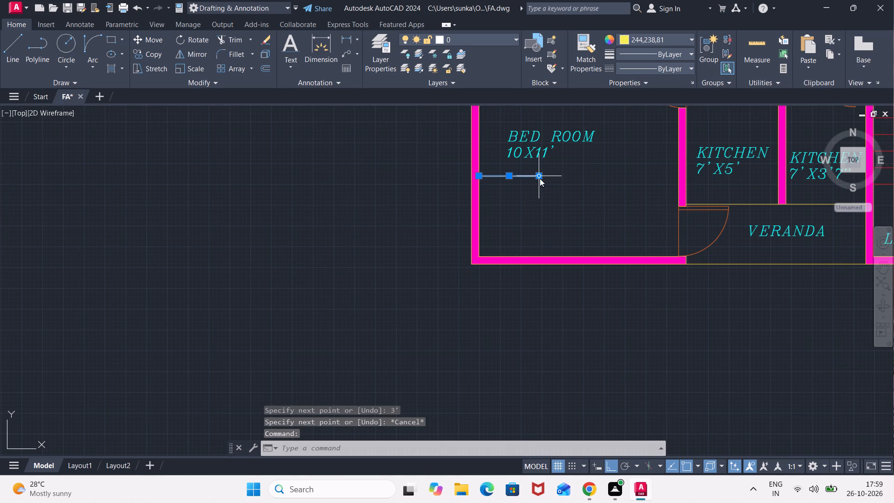
left_click(540, 178)
left_click(526, 177)
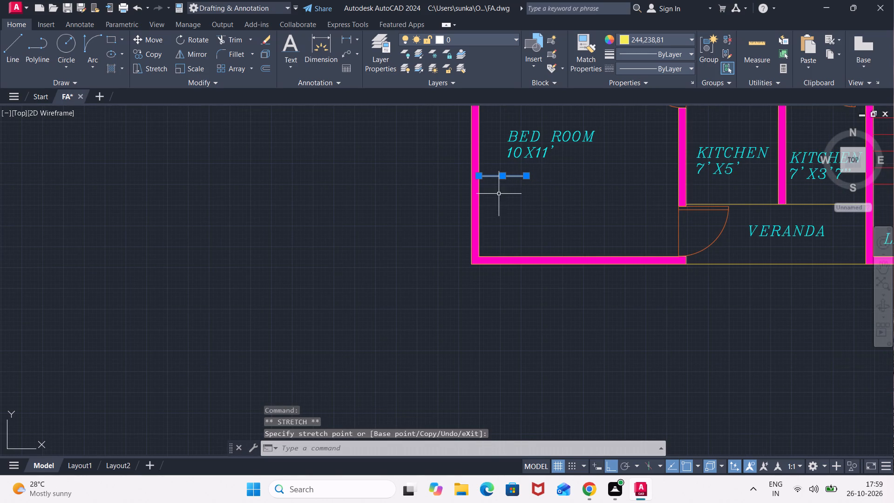
key("Escape")
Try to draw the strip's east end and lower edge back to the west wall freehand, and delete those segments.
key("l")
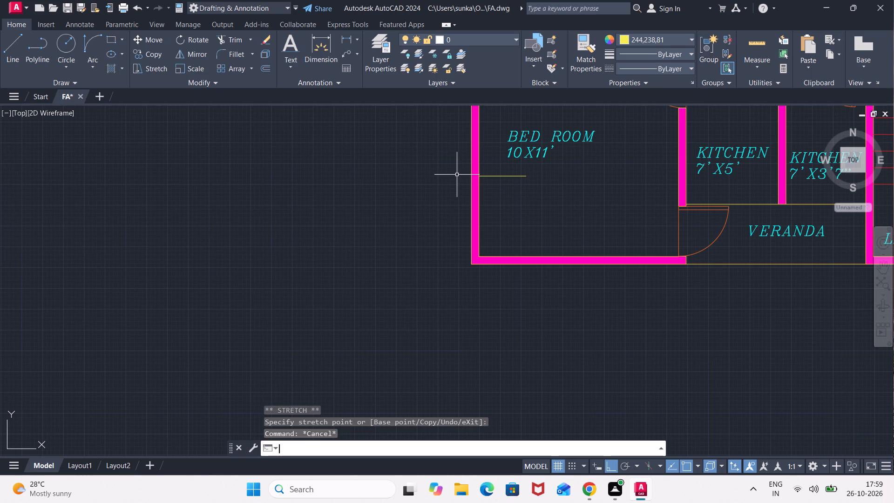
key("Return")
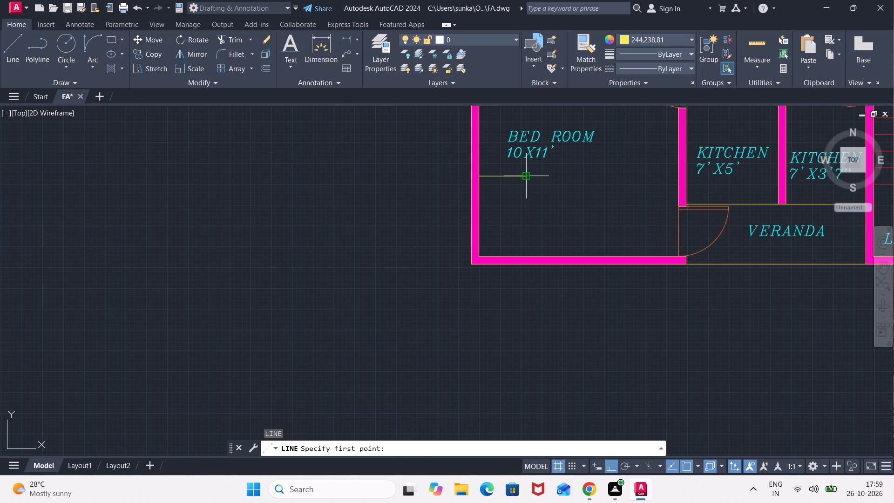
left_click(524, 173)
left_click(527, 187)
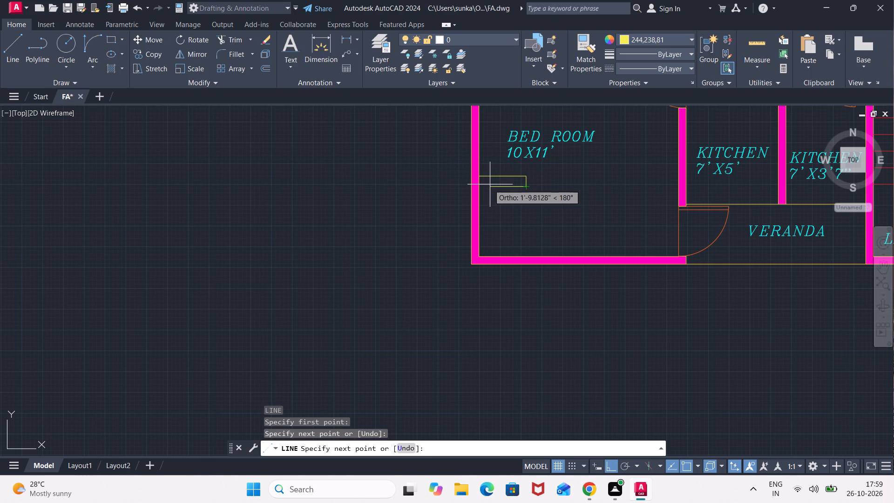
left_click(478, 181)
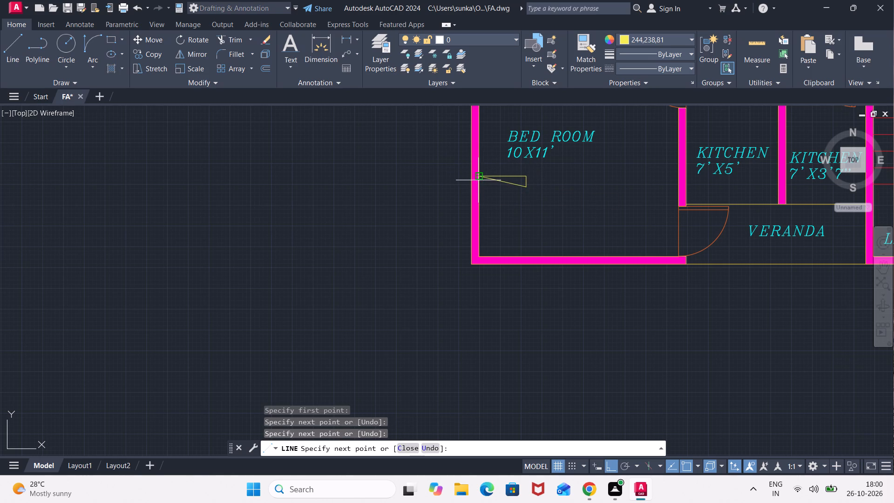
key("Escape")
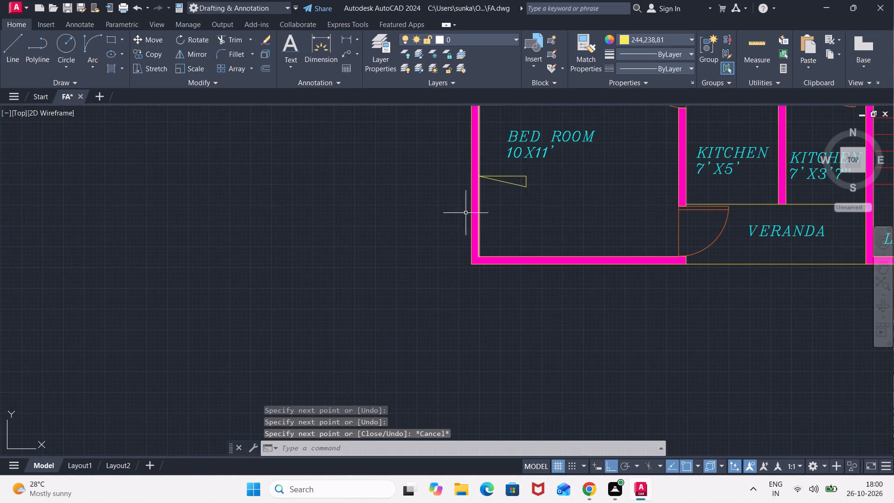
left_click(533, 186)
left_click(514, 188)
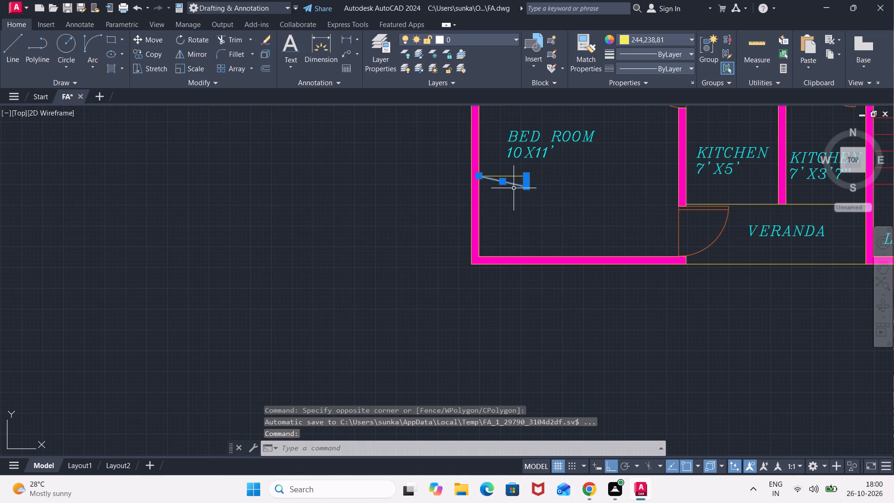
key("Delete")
Draw a 4.5" line south from the horizontal line's east end and a parallel line back to the west wall.
key("l")
key("Return")
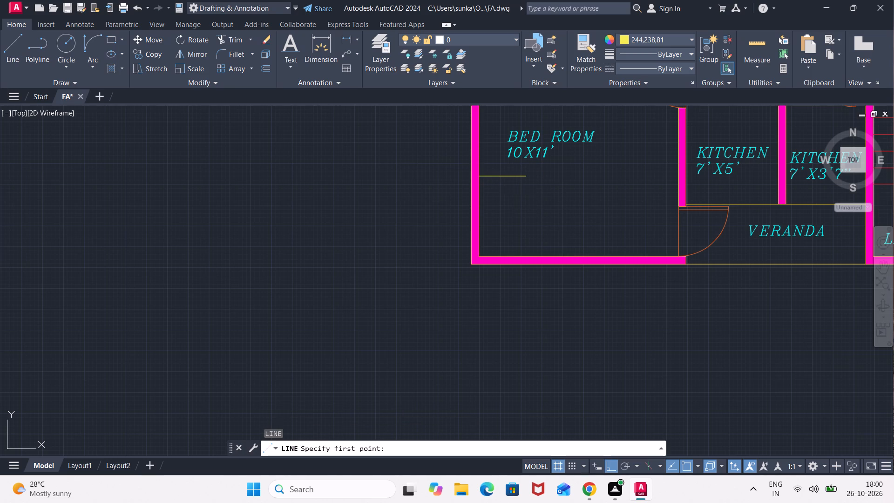
left_click(528, 177)
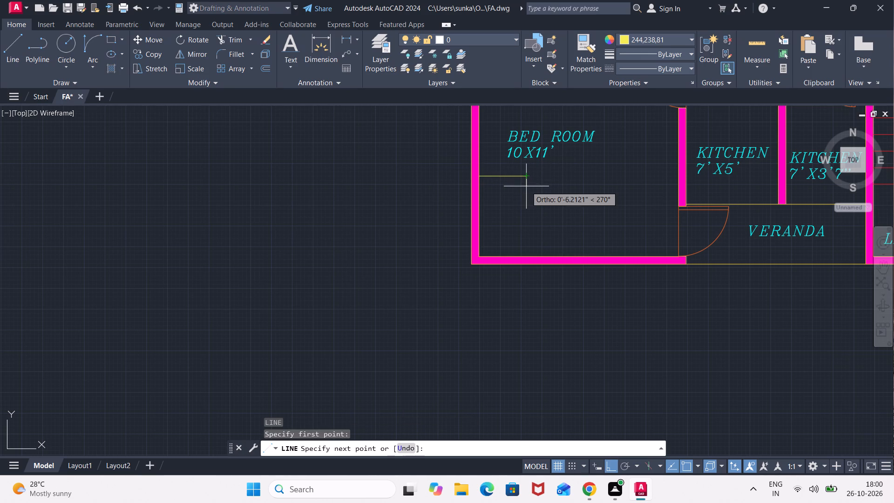
type("4.5\"")
key("Return")
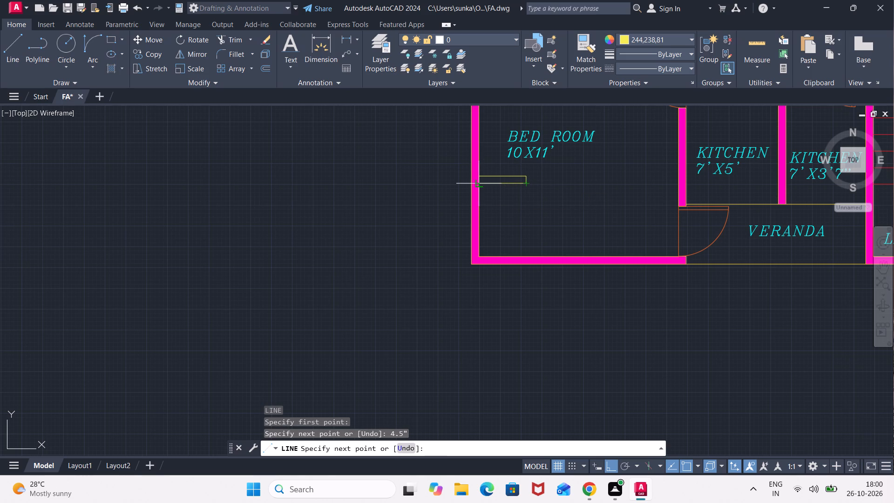
left_click(476, 182)
key("Escape")
key("Escape")
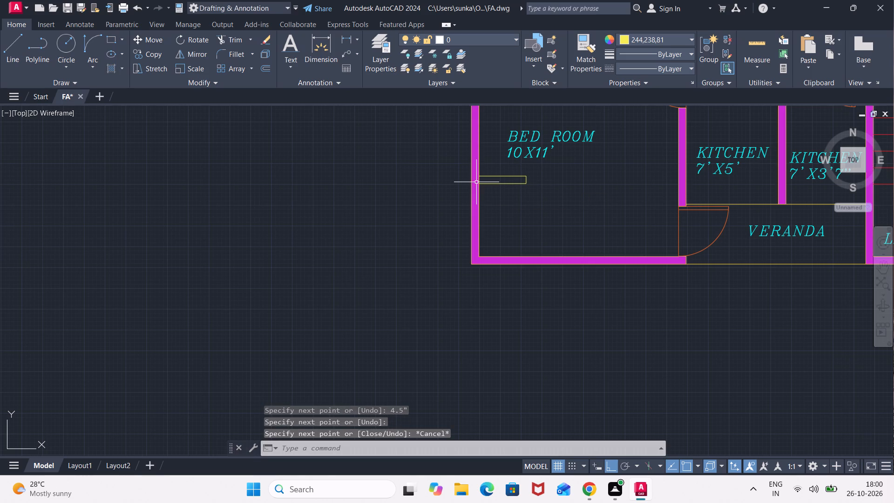
Draw a vertical line from the strip's northeast corner down to the south wall to enclose the corner compartment.
key("l")
key("Return")
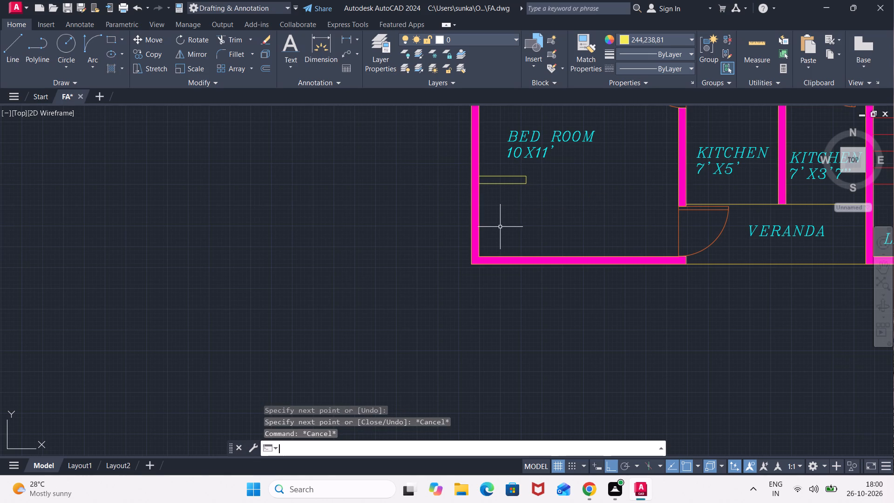
left_click(527, 176)
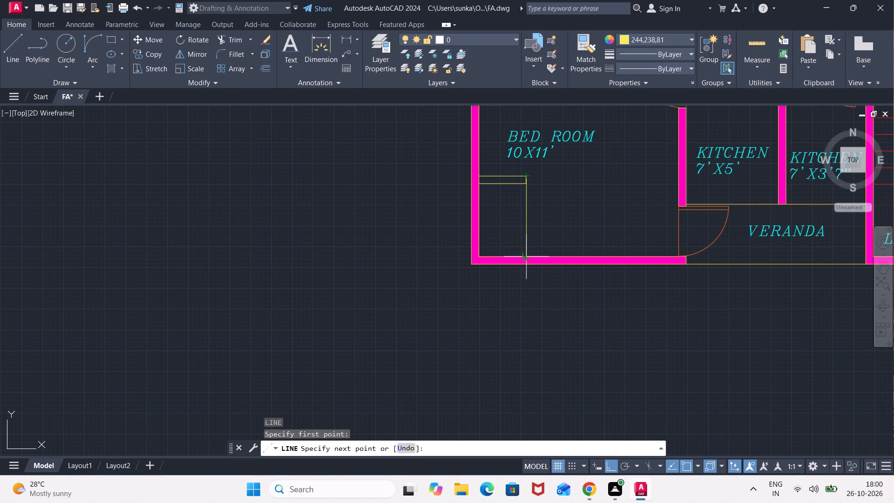
left_click(525, 253)
key("Escape")
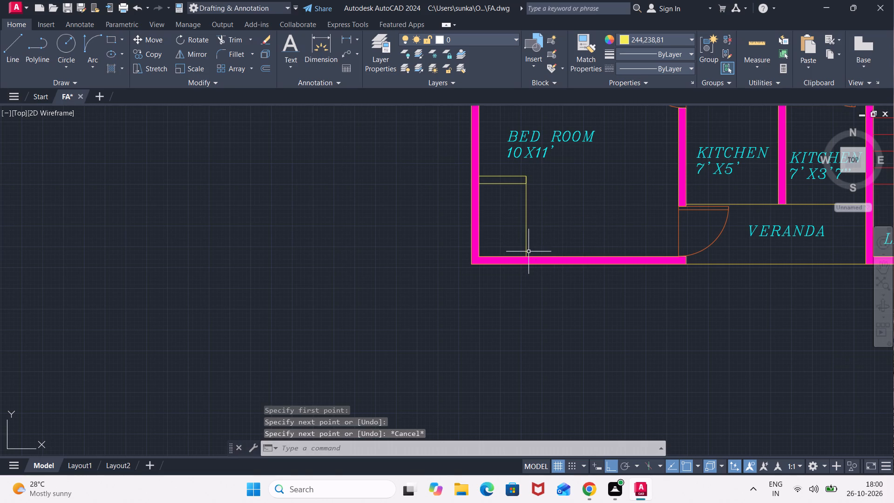
Hatch the enclosed corner compartment below the strip in the southwest bedroom with the ANSI37 pattern in colour 229,232,120.
scroll(538, 177, "up", 2)
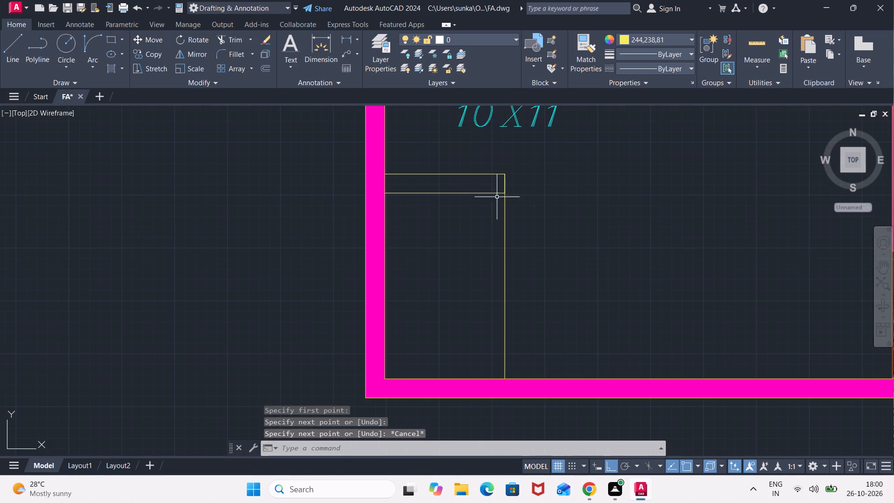
scroll(483, 210, "down", 2)
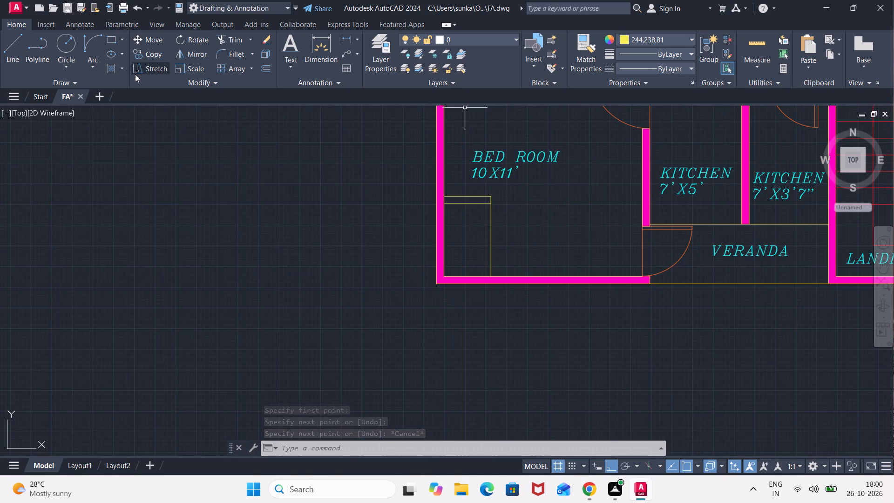
left_click(111, 72)
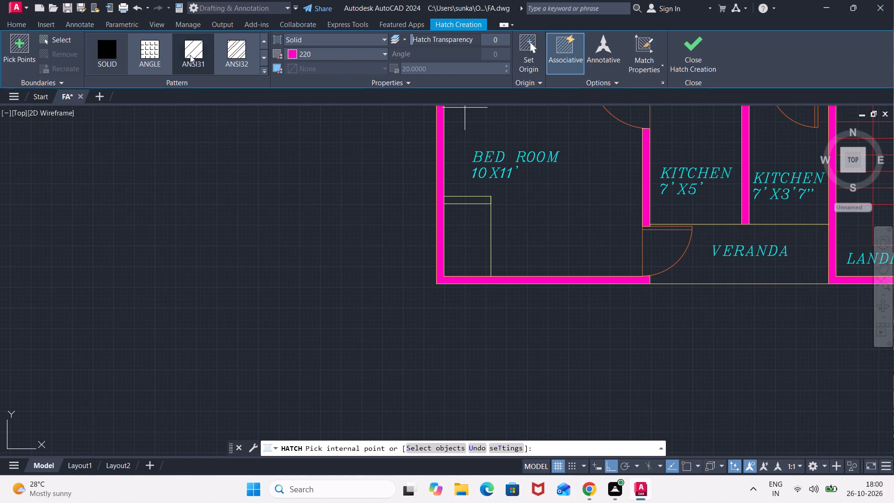
left_click(264, 58)
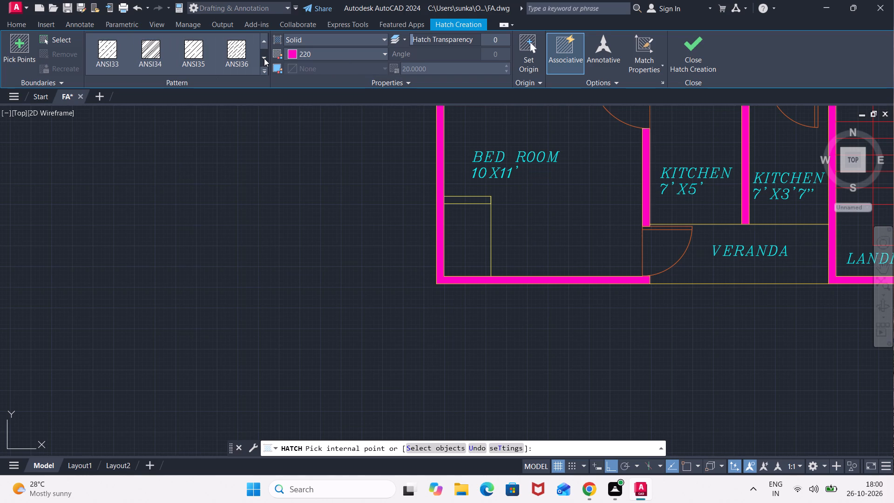
left_click(264, 58)
left_click(101, 50)
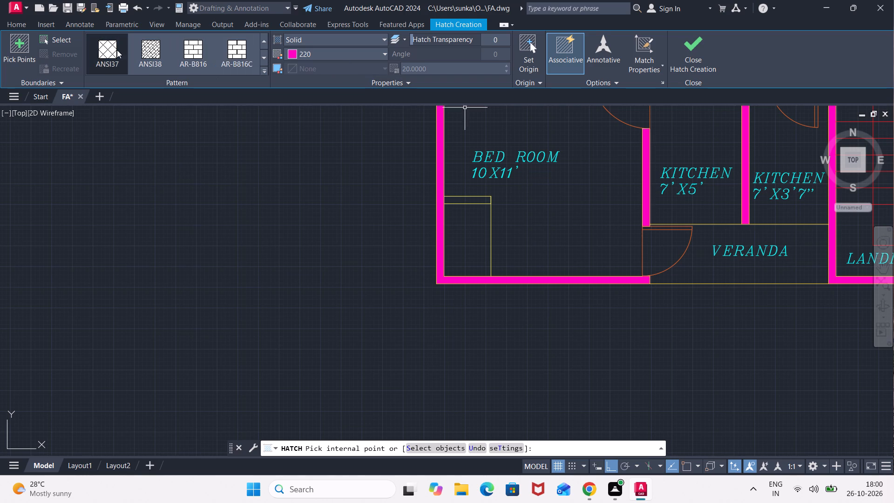
left_click(293, 54)
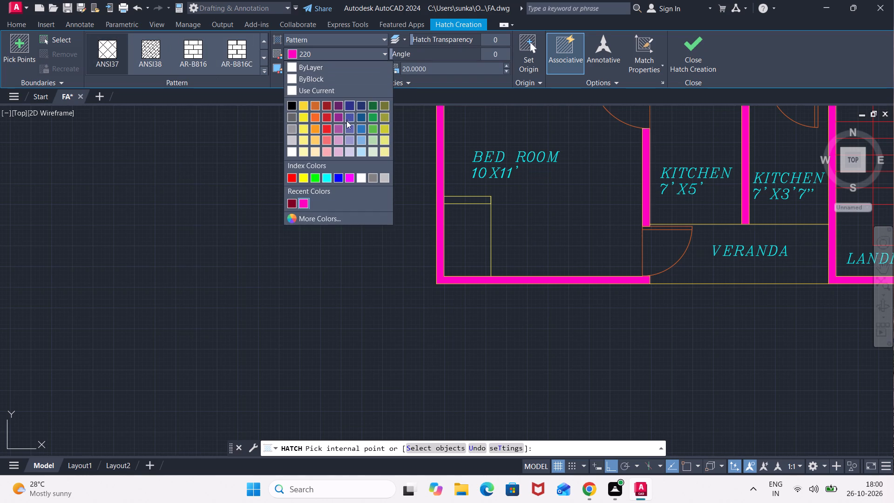
scroll(409, 158, "down", 2)
middle_click_drag(474, 142, 442, 338)
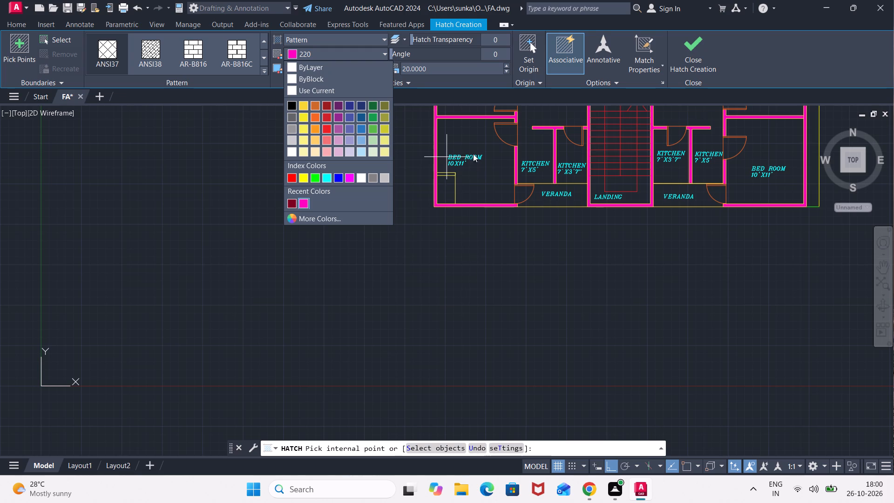
middle_click_drag(467, 136, 476, 227)
left_click(337, 126)
scroll(453, 129, "down", 1)
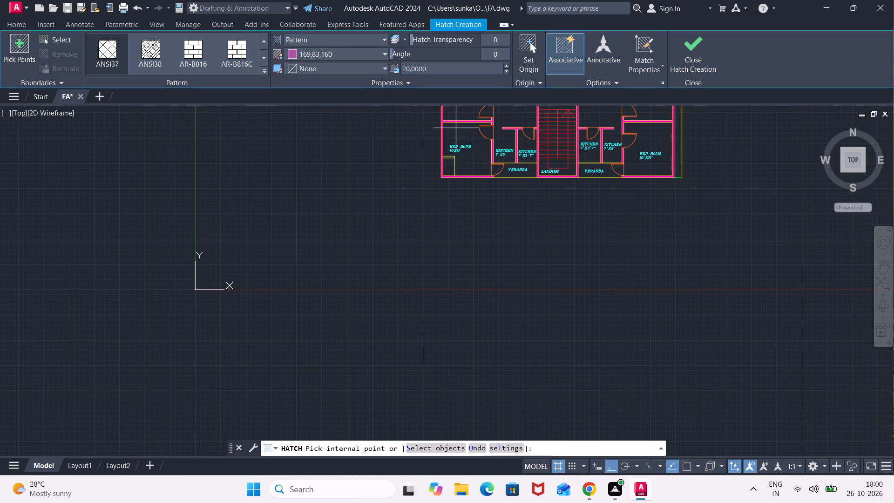
middle_click_drag(458, 129, 451, 211)
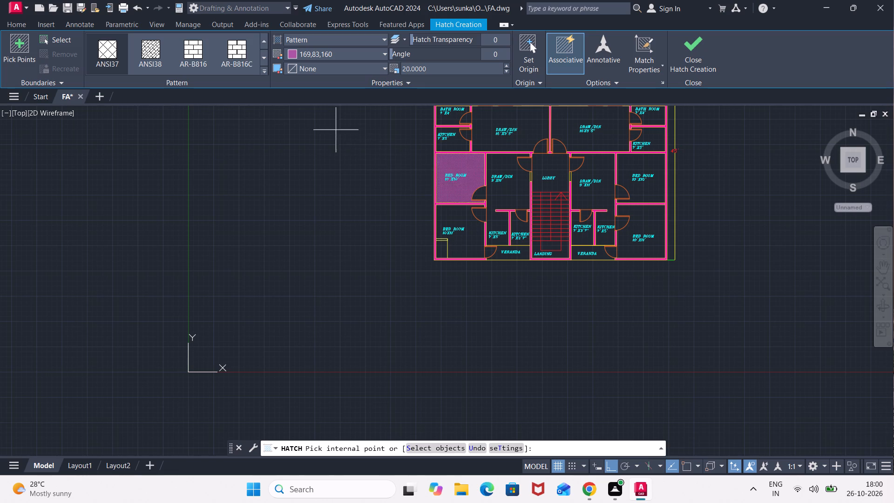
left_click(110, 54)
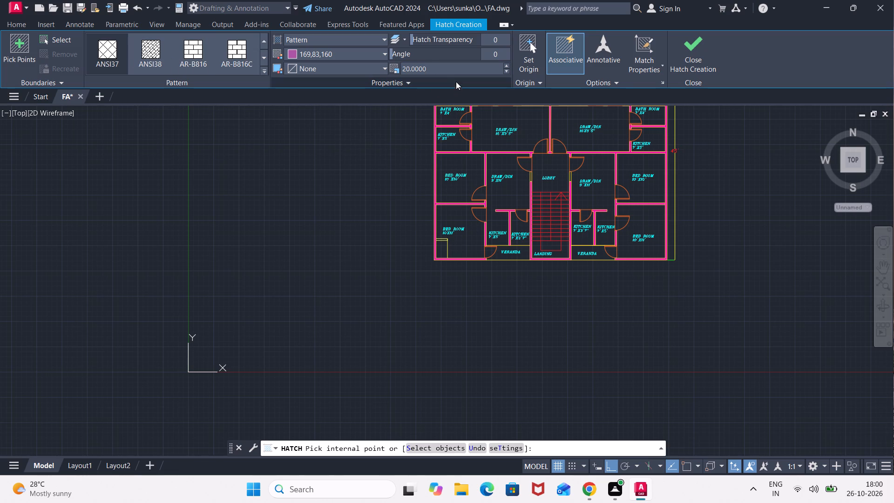
left_click(291, 50)
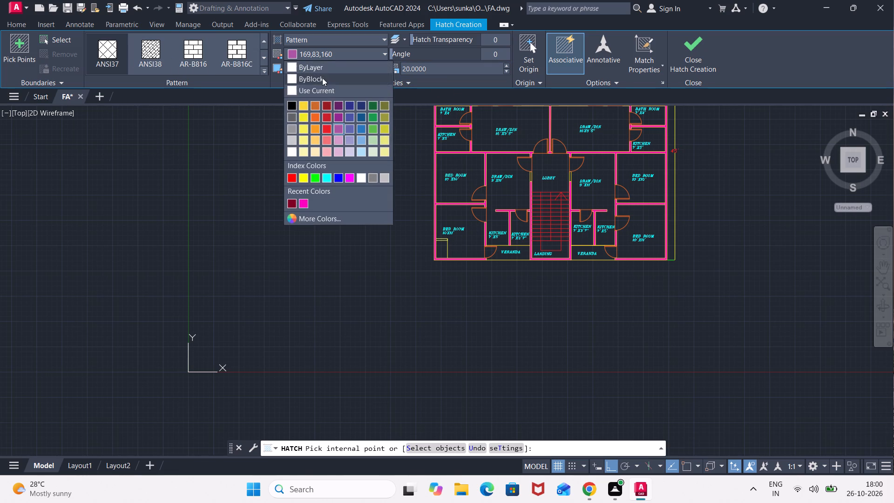
left_click(381, 140)
scroll(445, 246, "up", 3)
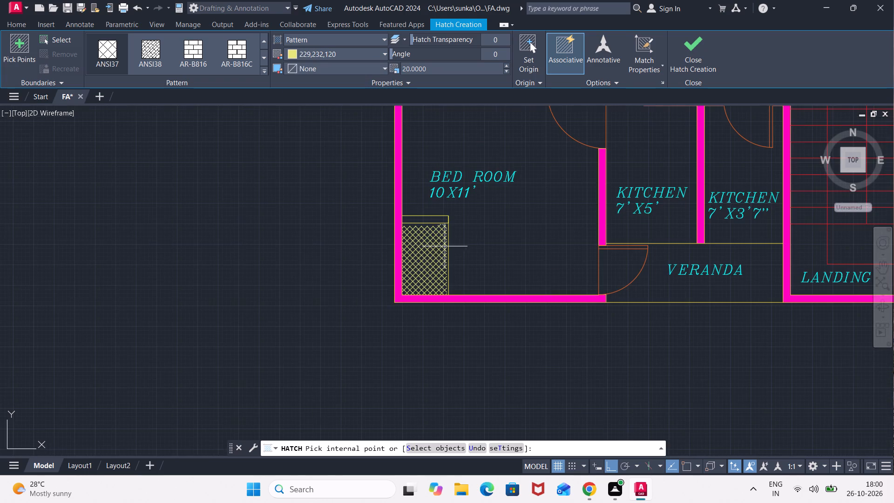
scroll(434, 238, "up", 2)
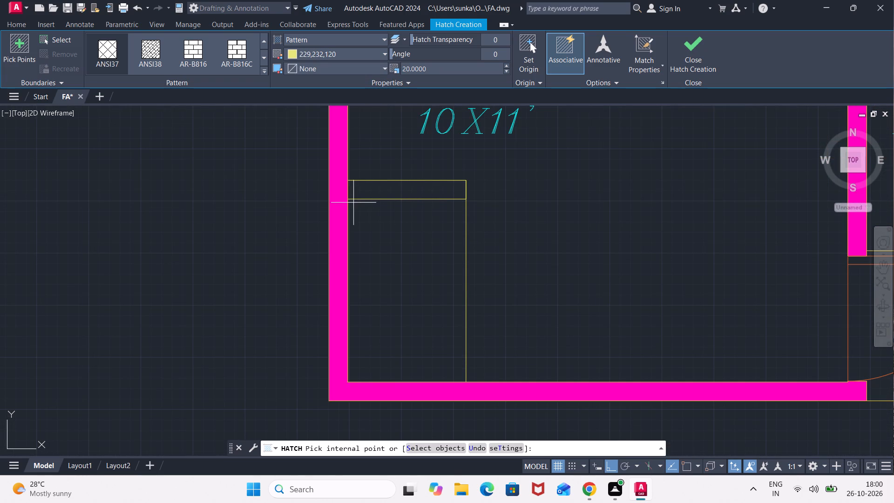
left_click(354, 203)
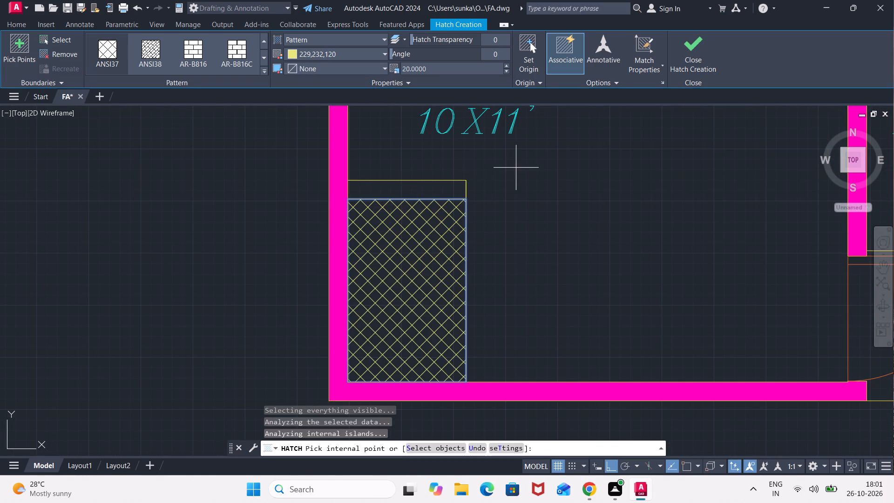
key("Escape")
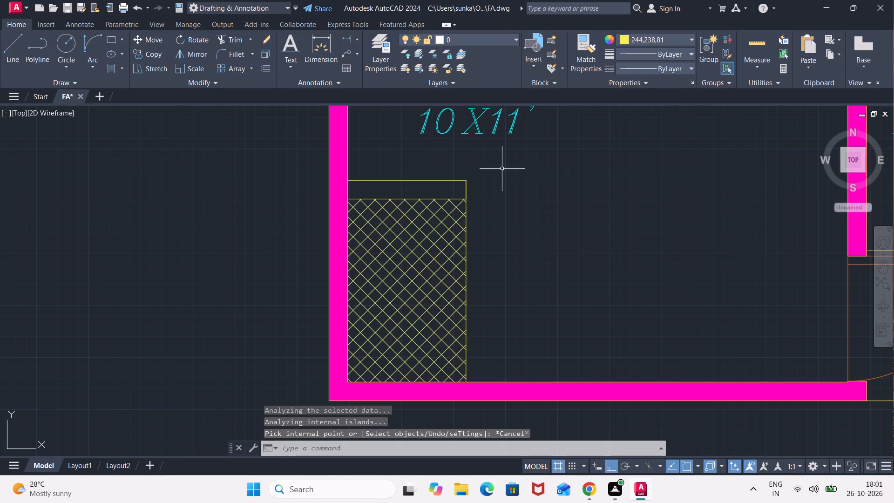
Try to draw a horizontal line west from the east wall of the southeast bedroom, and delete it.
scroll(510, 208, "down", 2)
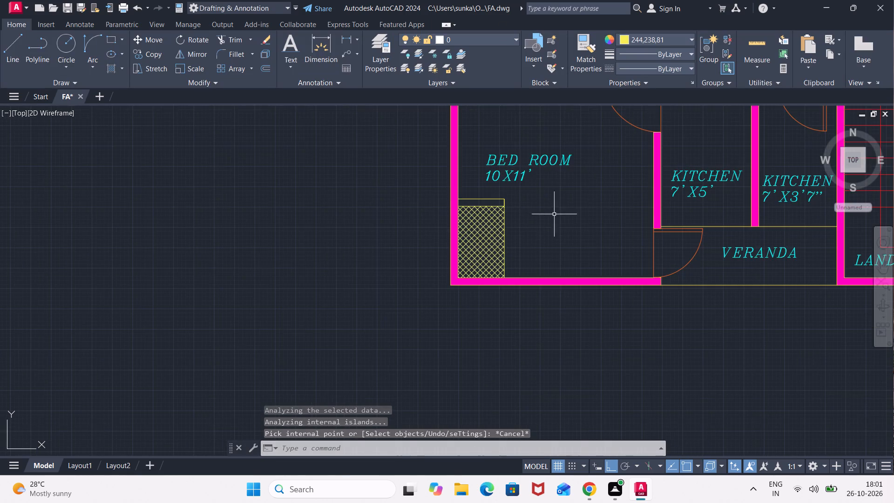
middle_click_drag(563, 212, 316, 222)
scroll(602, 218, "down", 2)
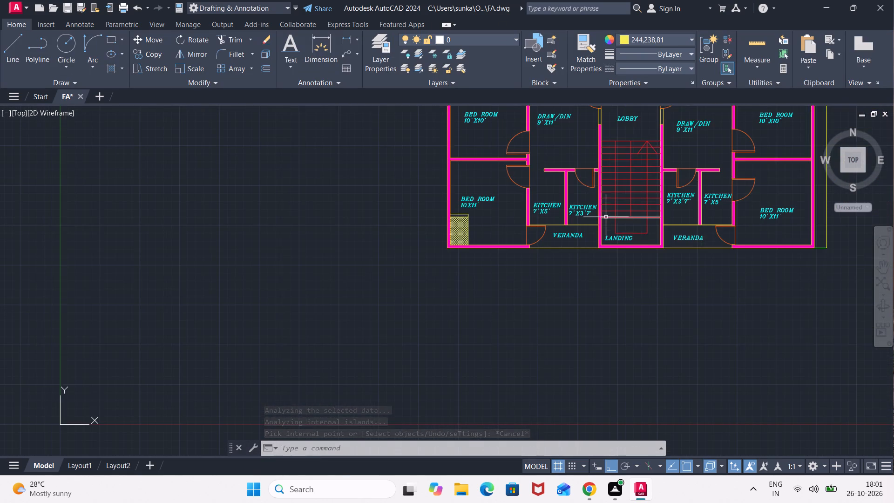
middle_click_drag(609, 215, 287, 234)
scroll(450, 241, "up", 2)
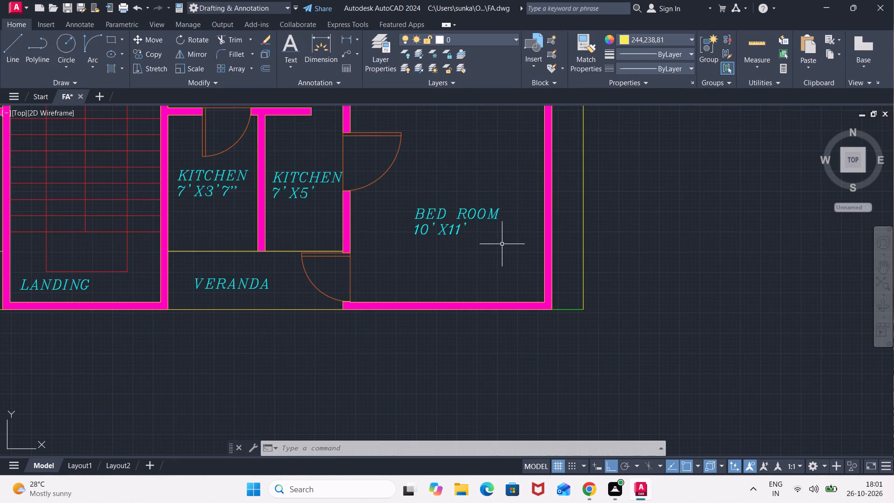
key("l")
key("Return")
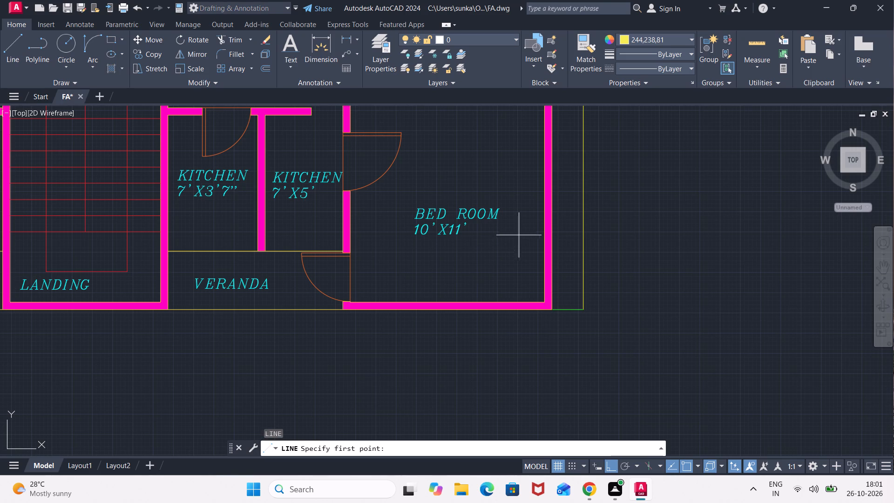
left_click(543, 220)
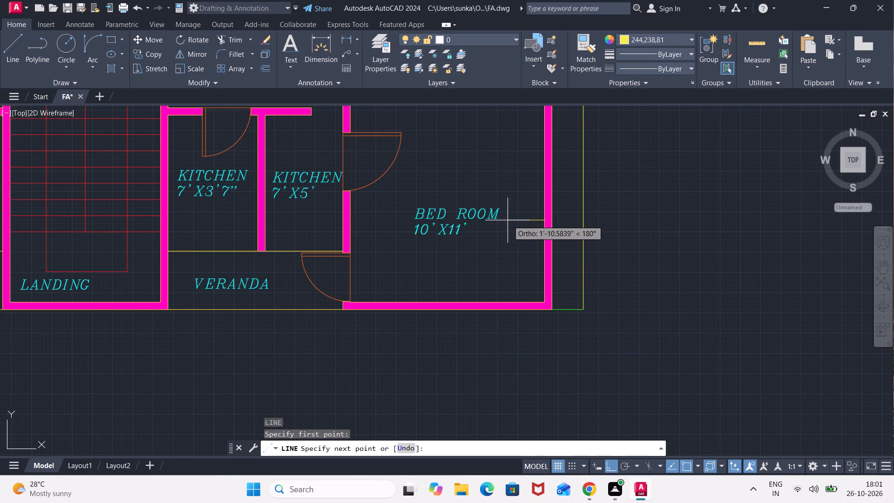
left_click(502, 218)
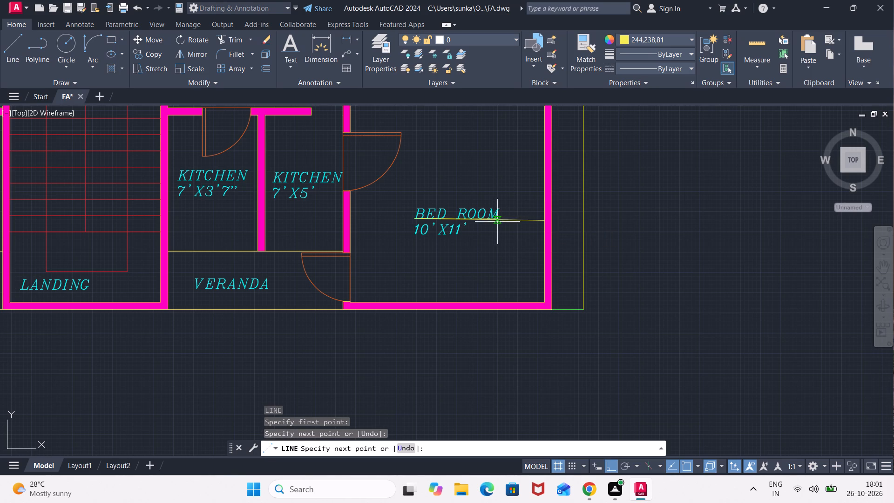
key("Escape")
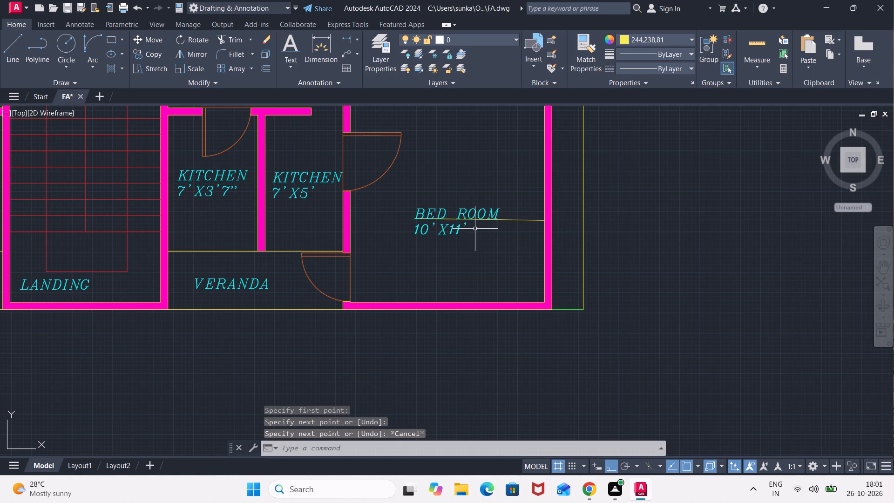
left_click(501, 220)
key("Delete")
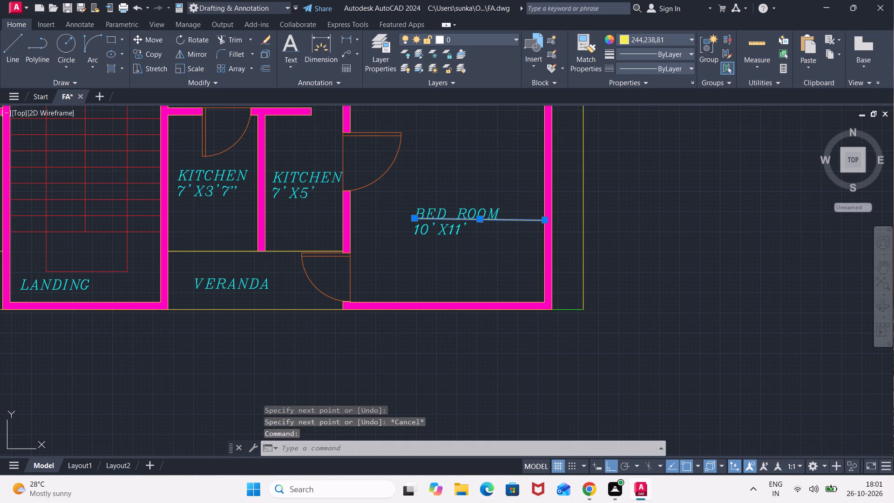
Draw a horizontal line about 1'-11" long west from the southeast bedroom's east wall, just below the room label's height.
key("l")
key("Return")
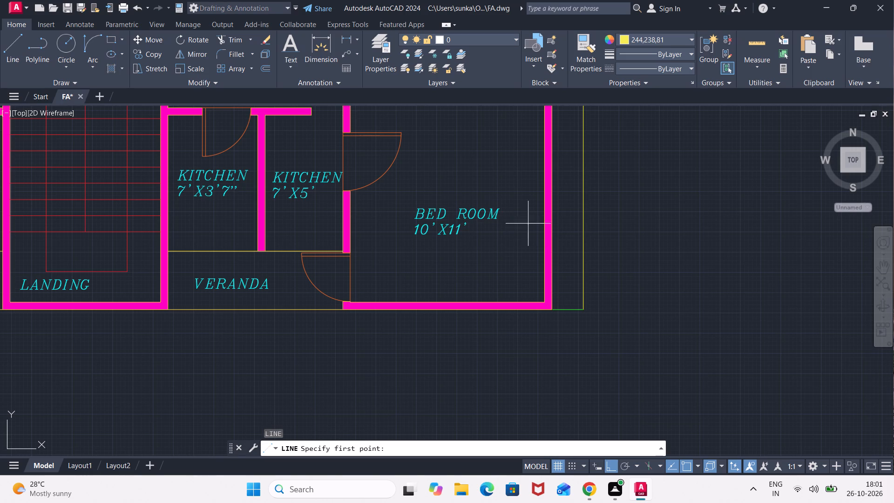
left_click(544, 226)
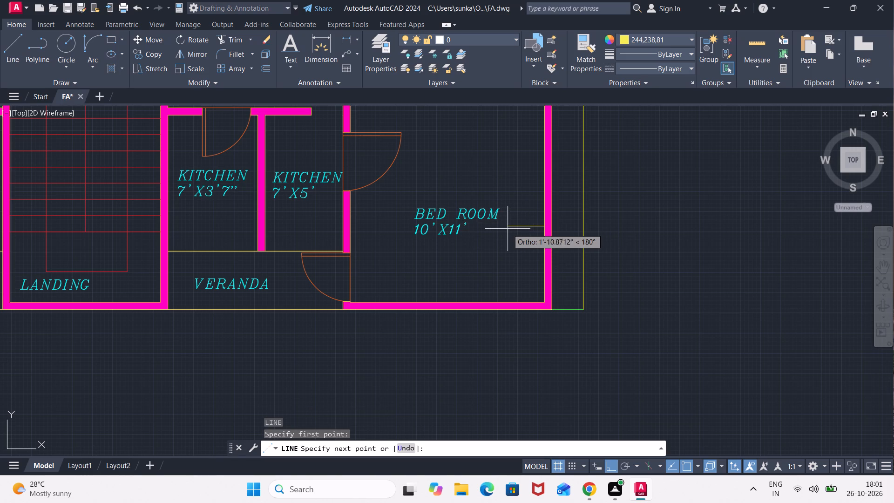
left_click(507, 227)
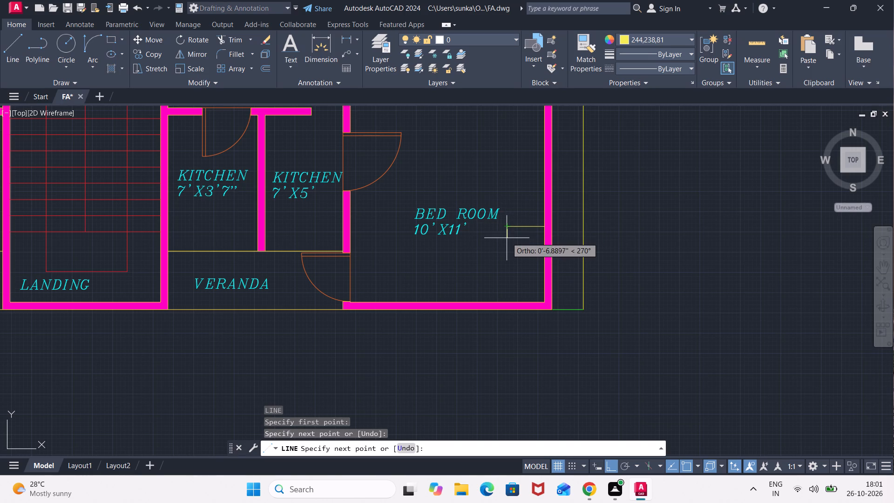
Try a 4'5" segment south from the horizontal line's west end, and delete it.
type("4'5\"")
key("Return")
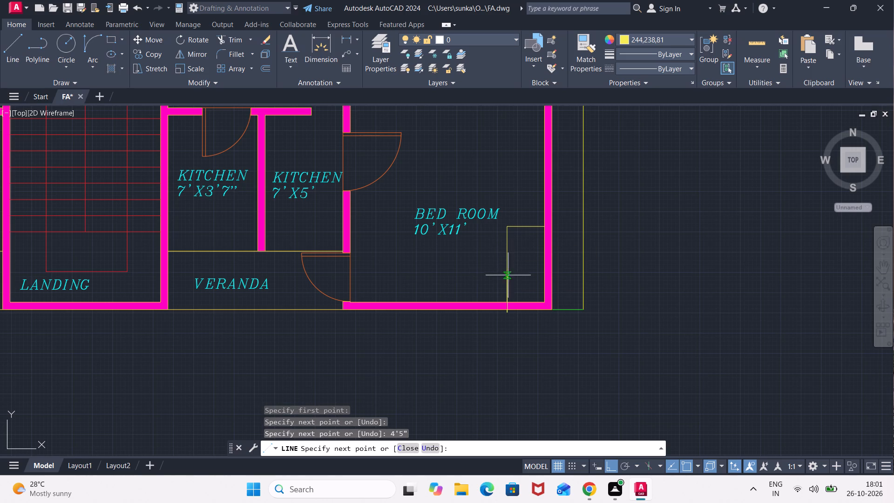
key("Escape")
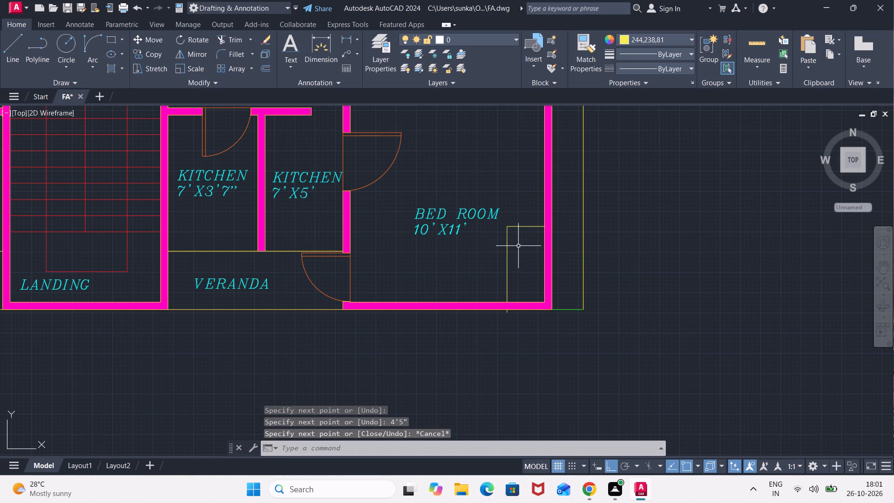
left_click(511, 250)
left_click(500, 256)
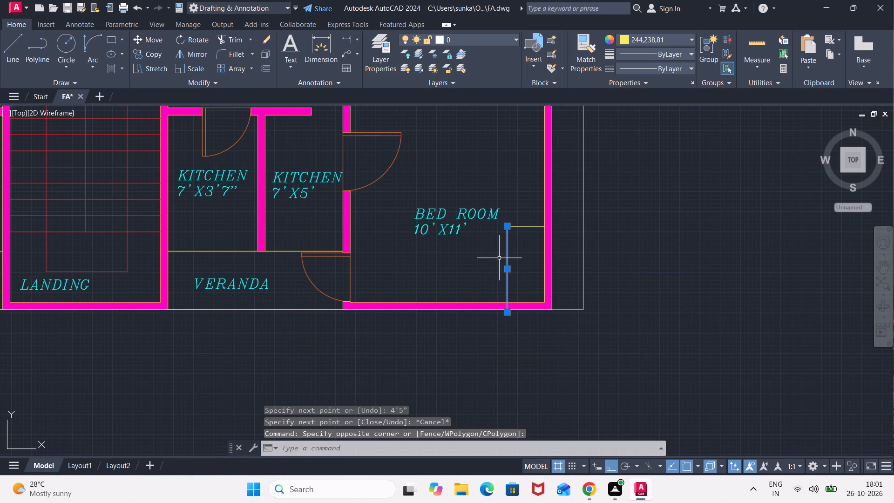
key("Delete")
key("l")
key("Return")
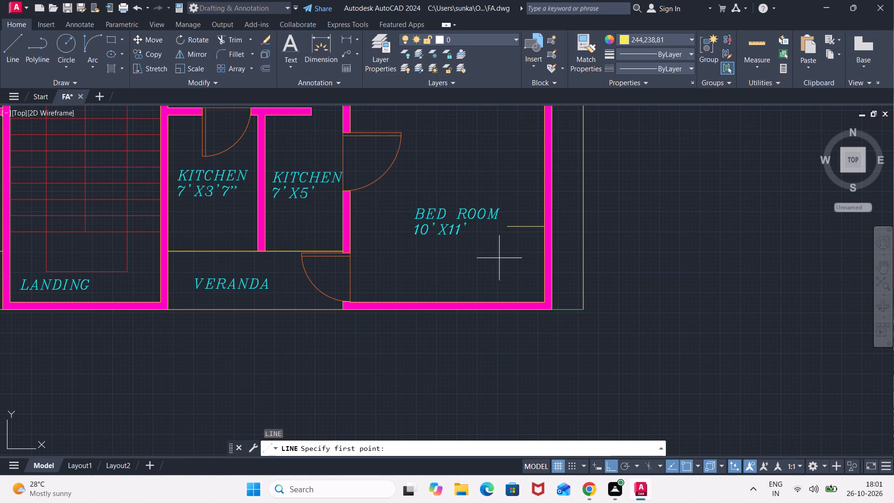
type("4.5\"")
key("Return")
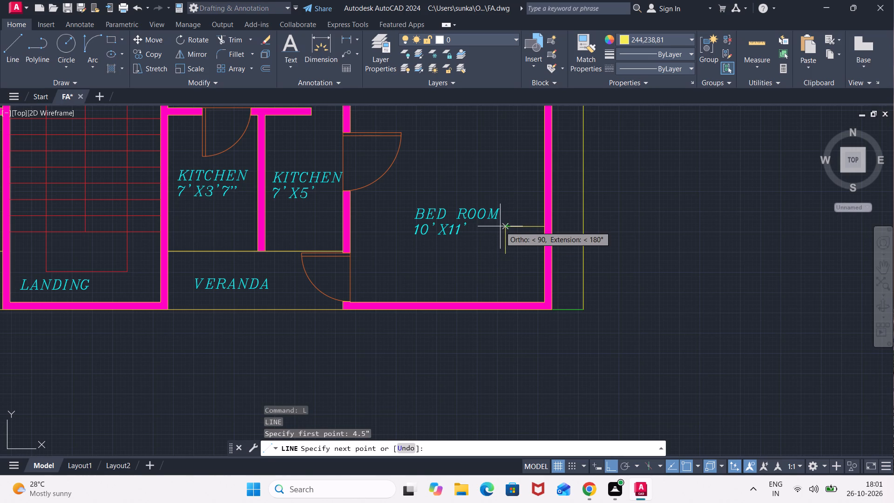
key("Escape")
Draw a 4.5" line south from the horizontal line's west end in the southeast bedroom, continuing east to the wall to close the strip.
scroll(512, 223, "up", 2)
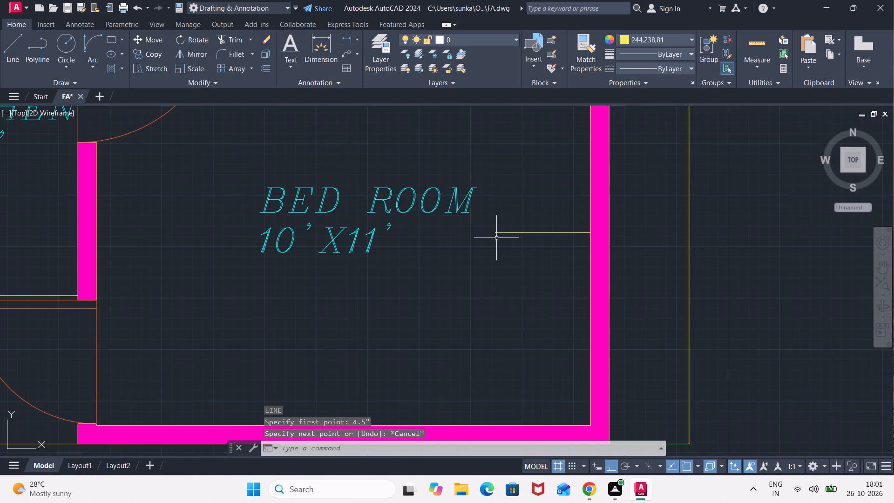
key("l")
key("Return")
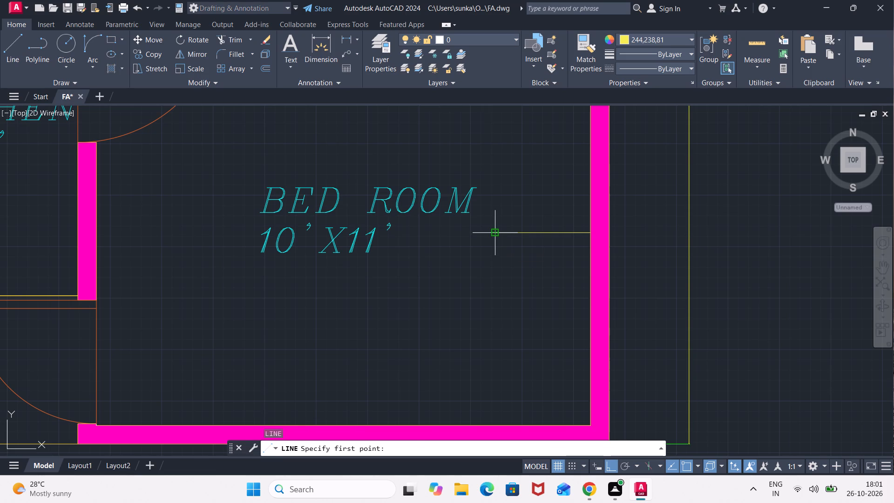
left_click(499, 232)
type("4.5\"")
key("Return")
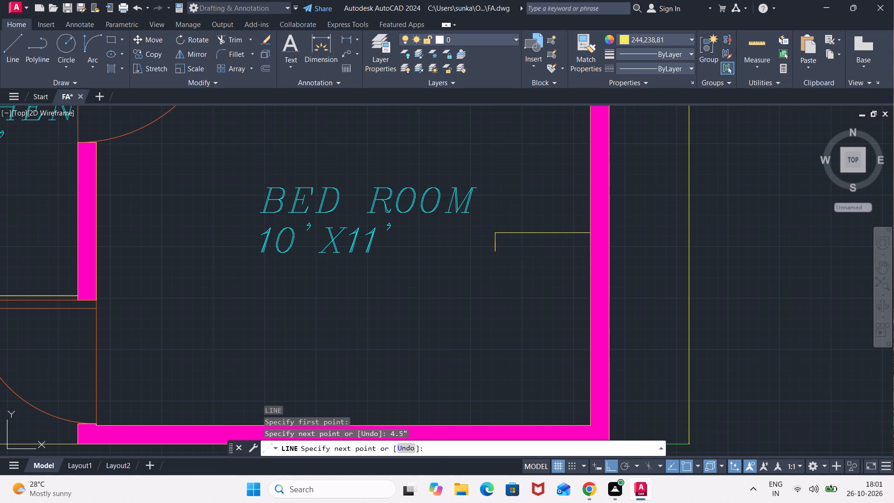
left_click(592, 249)
key("Escape")
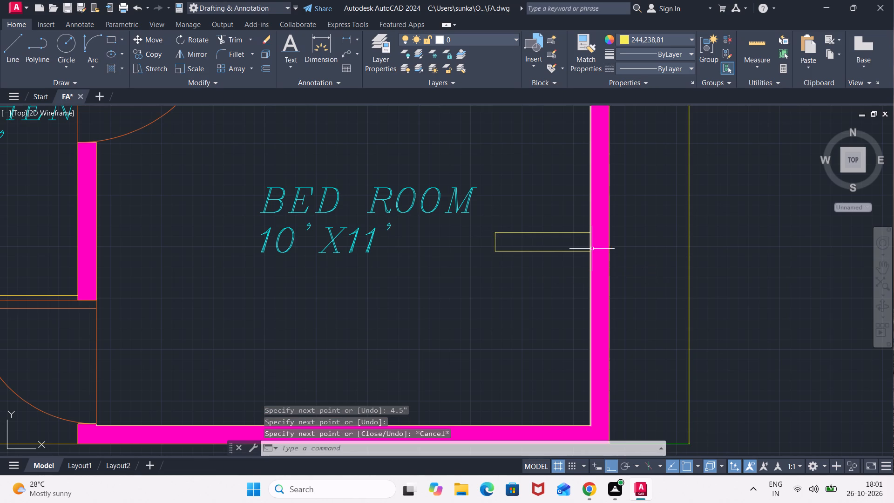
Draw a vertical line from the strip's lower west corner down to the southeast bedroom's south wall.
key("l")
key("Return")
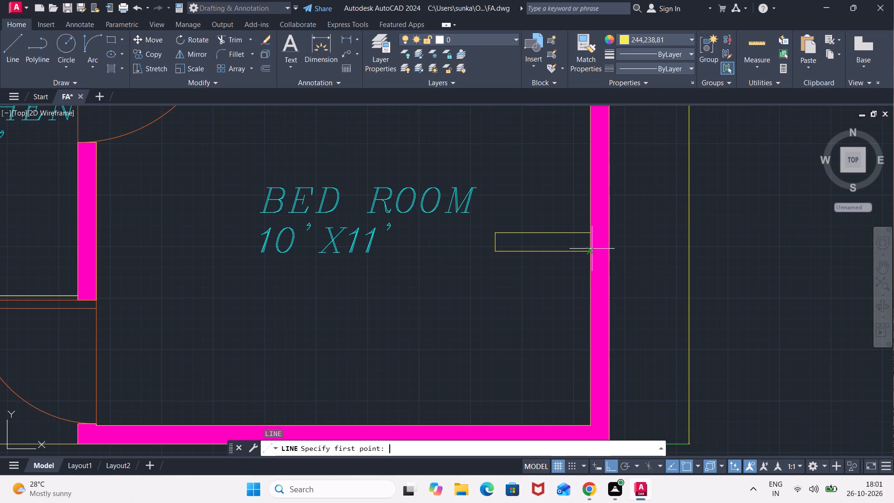
left_click(499, 254)
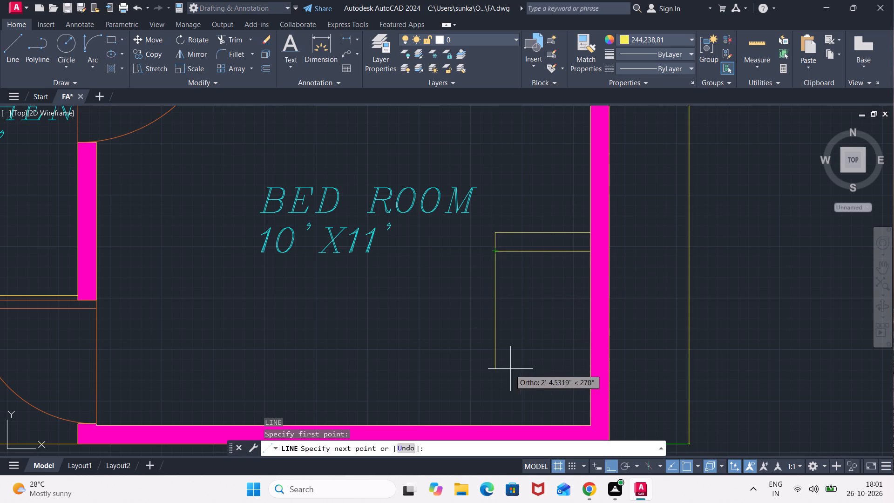
left_click(494, 423)
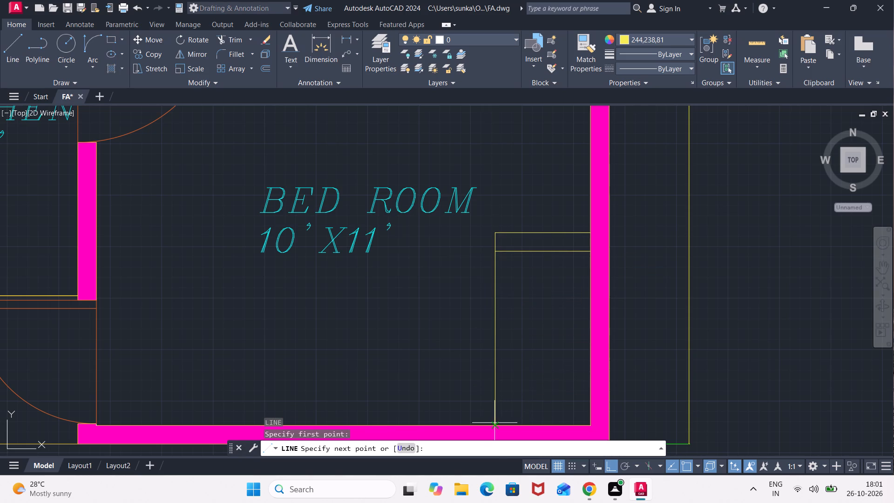
key("Escape")
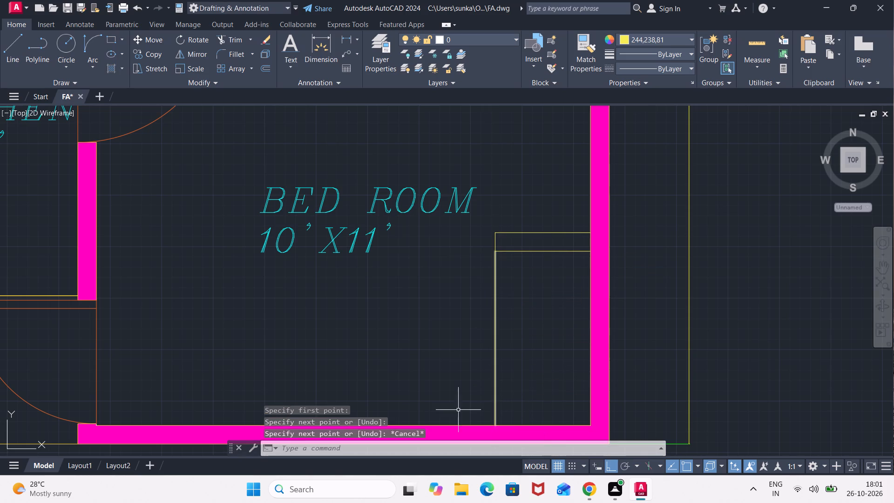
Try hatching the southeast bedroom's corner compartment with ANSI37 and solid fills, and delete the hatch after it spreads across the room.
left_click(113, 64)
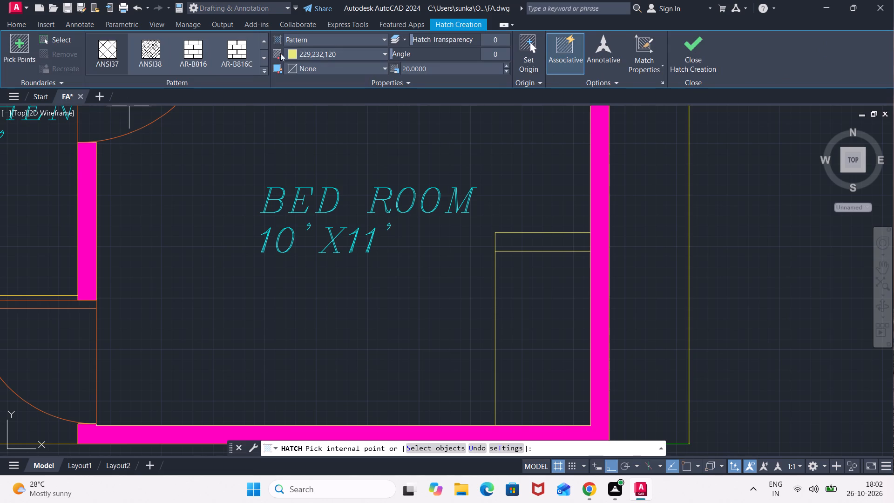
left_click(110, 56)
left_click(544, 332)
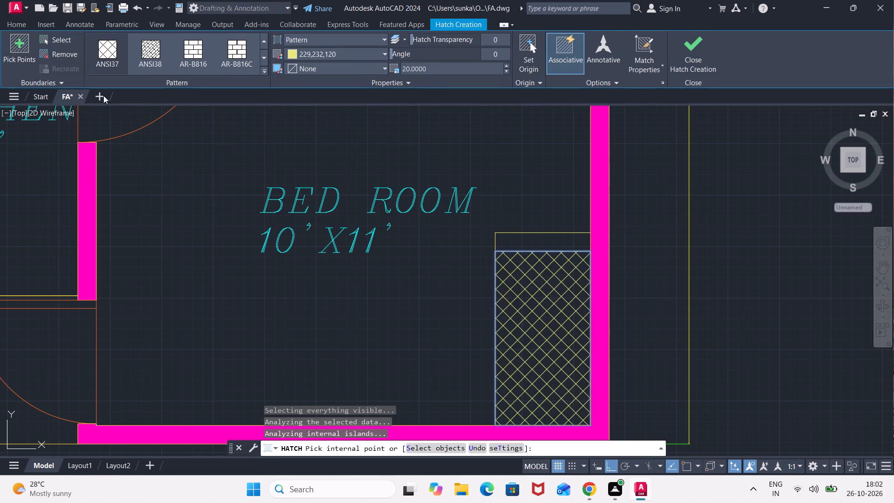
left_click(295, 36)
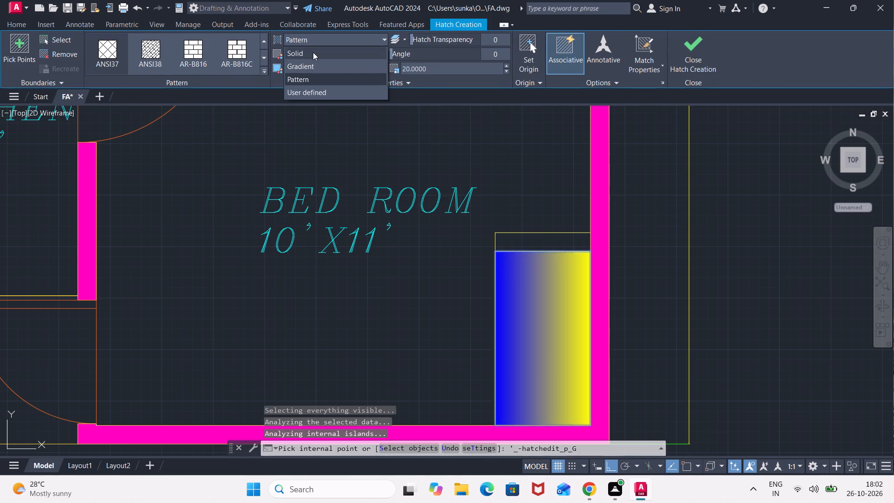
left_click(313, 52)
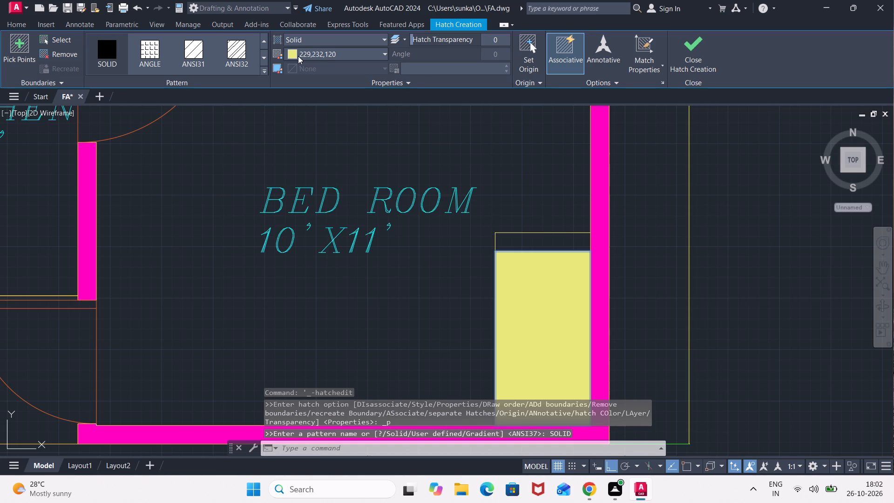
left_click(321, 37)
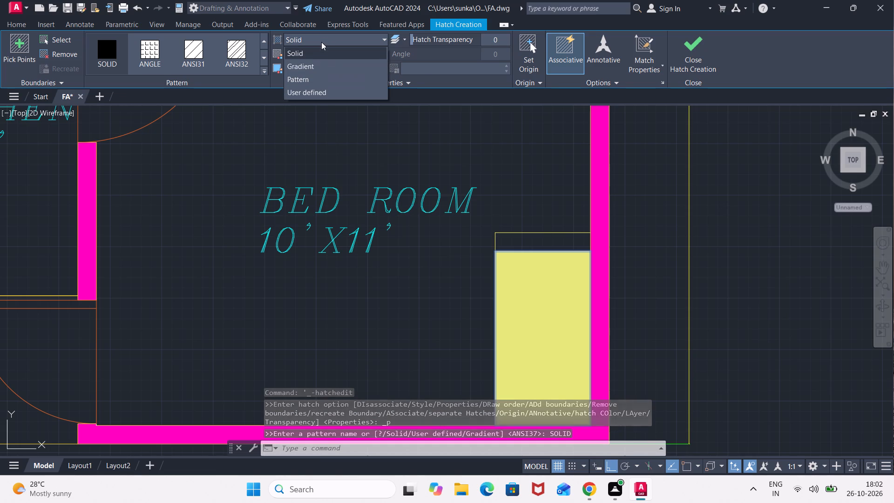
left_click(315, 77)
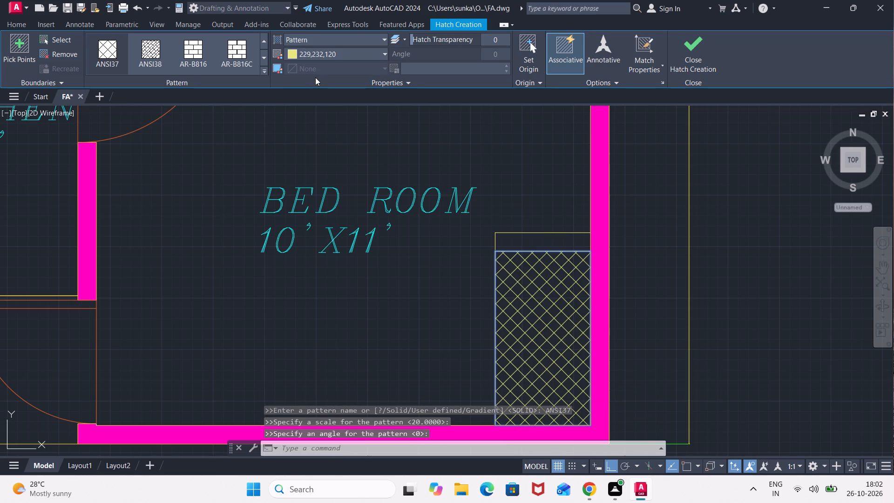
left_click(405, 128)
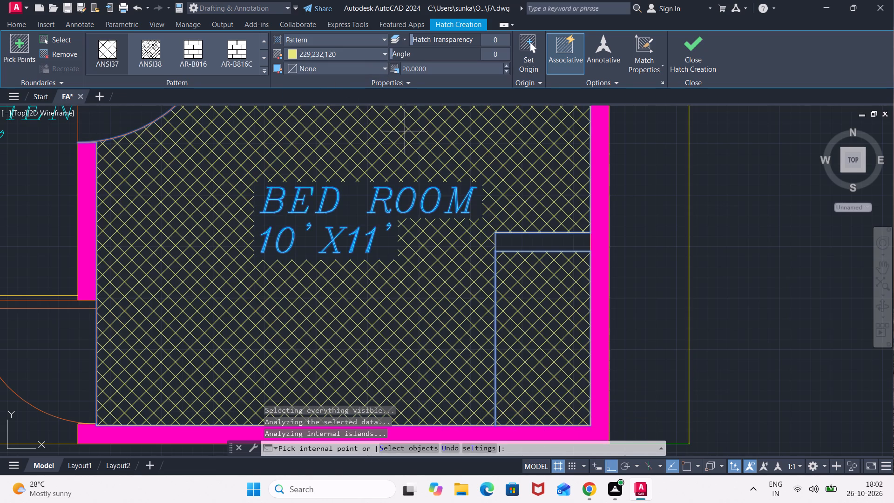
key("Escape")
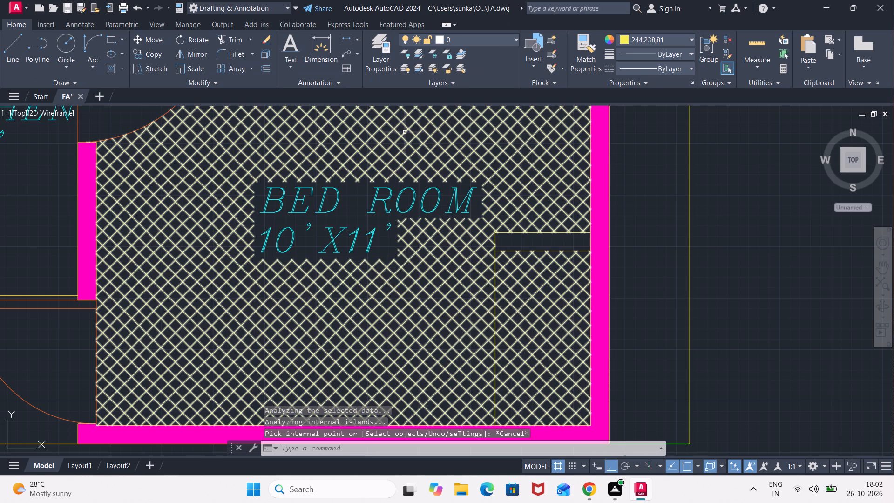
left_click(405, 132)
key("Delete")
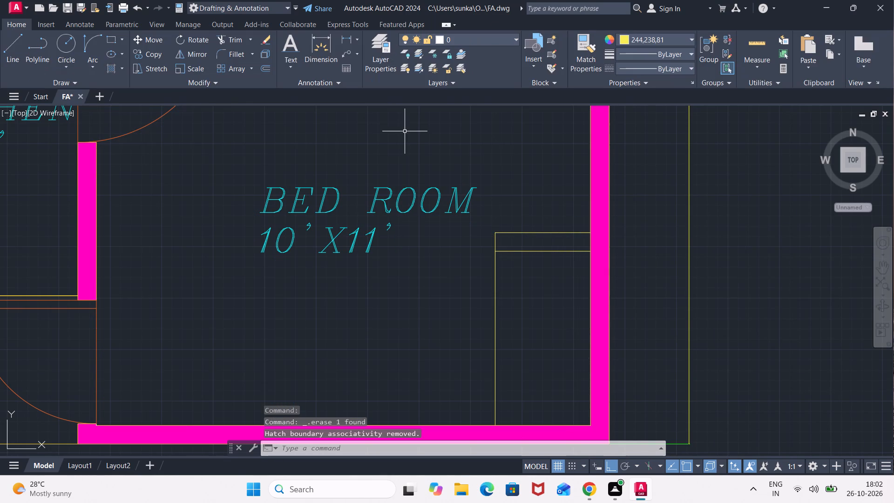
Hatch the corner compartment below the strip in the southeast bedroom with the ANSI37 pattern in colour 229,232,120 at scale 20.
left_click(112, 68)
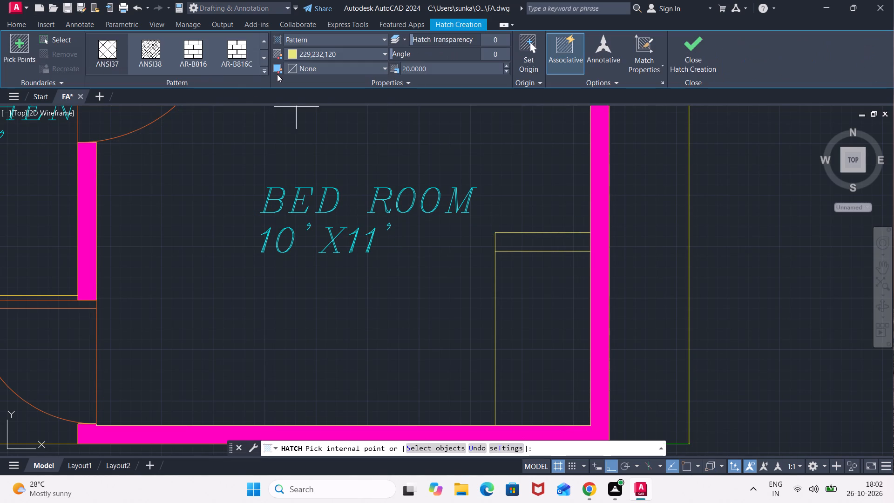
left_click(539, 319)
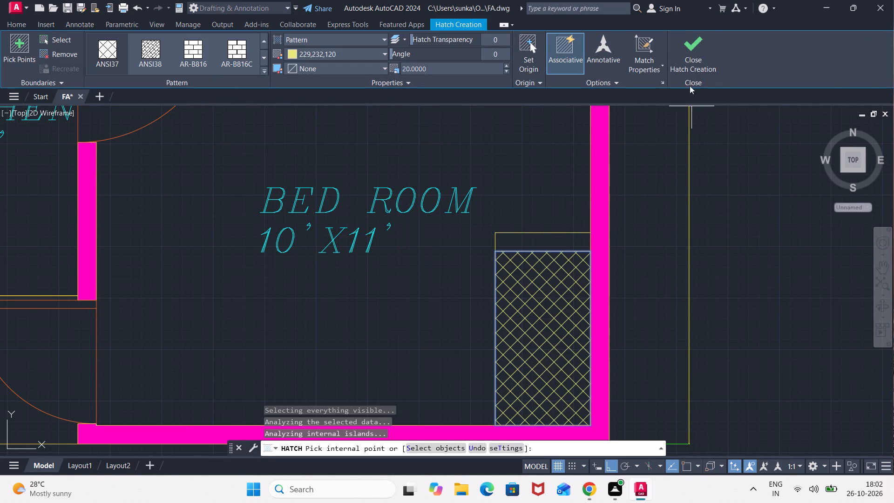
left_click(687, 59)
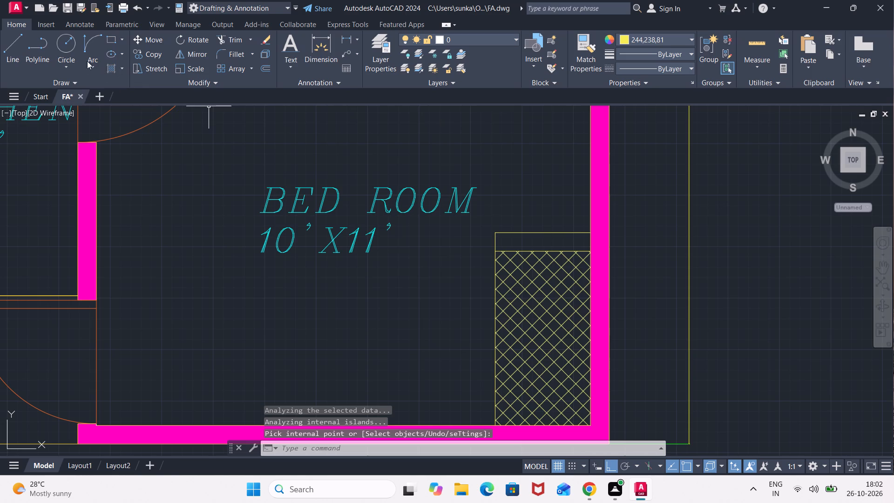
Fill the 4.5" partition strips above the southeast and southwest bedroom compartments with a solid hatch in colour 220.
left_click(109, 64)
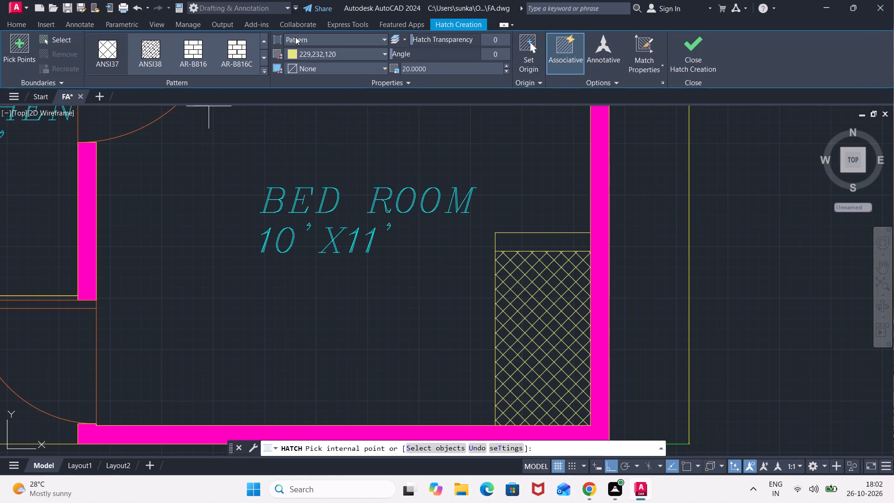
left_click(295, 37)
left_click(334, 49)
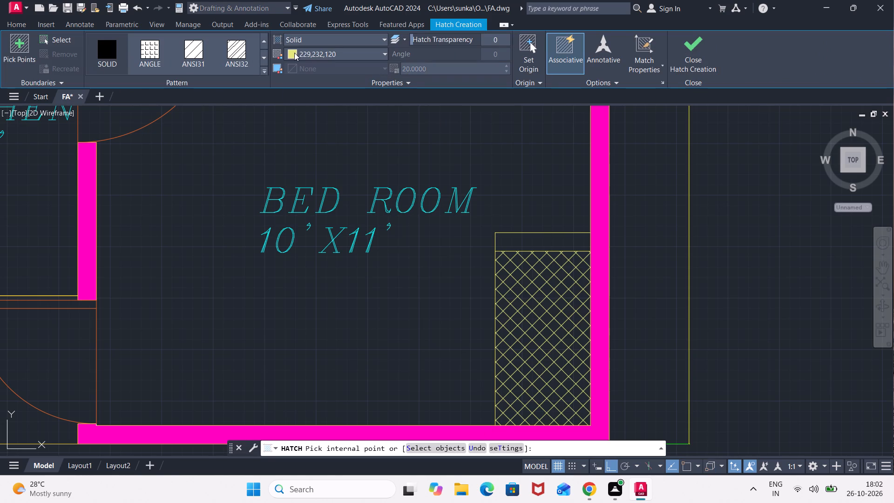
left_click(292, 53)
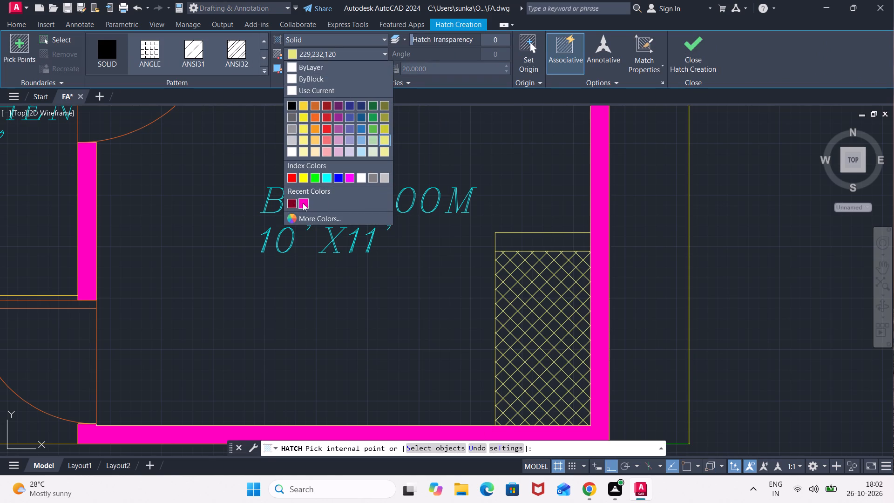
left_click(300, 204)
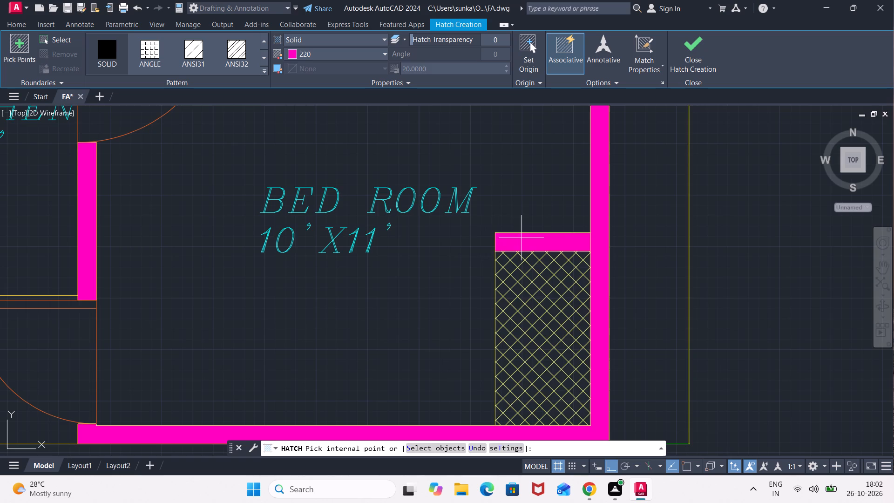
left_click(521, 238)
scroll(277, 272, "down", 2)
middle_click_drag(261, 279, 515, 230)
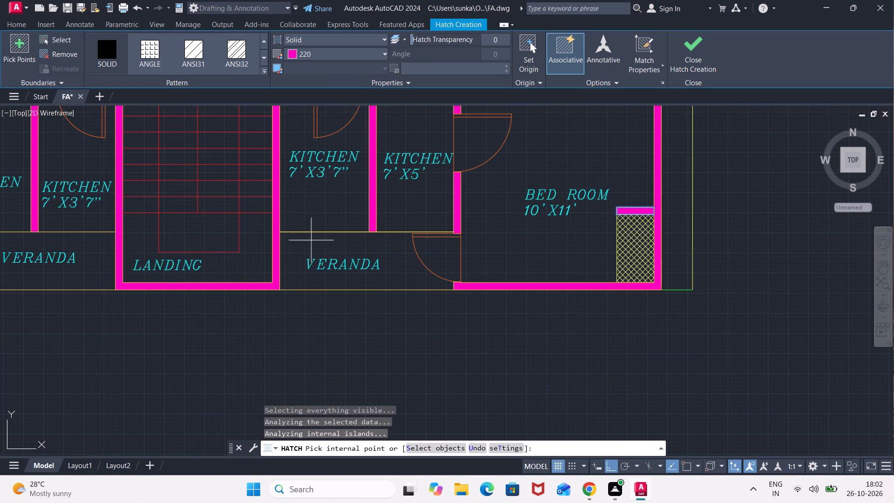
middle_click_drag(103, 260, 379, 259)
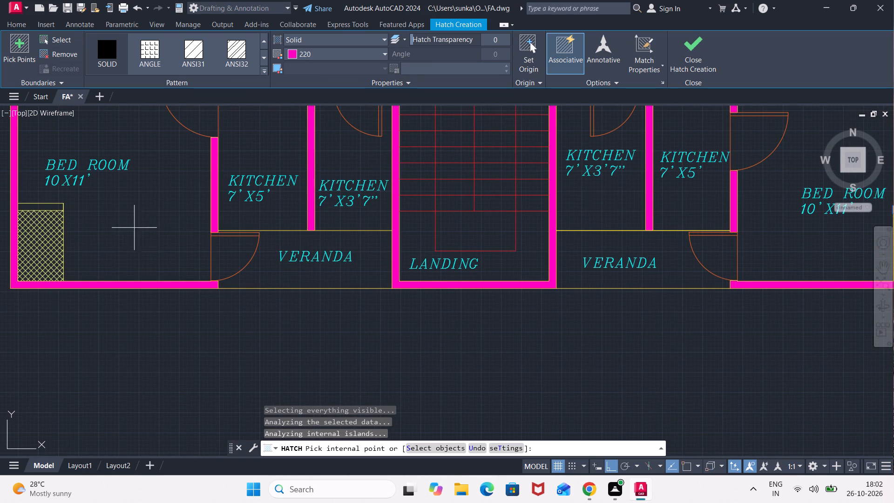
left_click(46, 207)
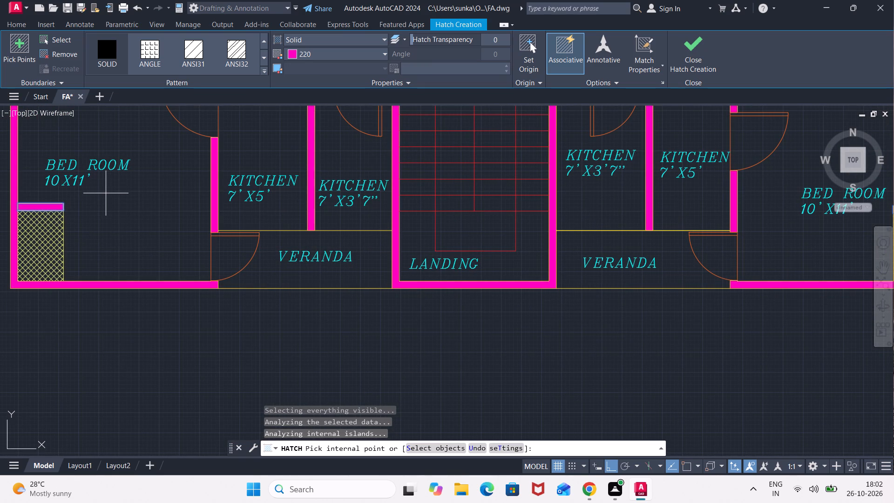
key("Escape")
Run OVERKILL on the entire floor plan with tolerance 0.000001 to delete duplicate and overlapping objects, keeping the default options.
scroll(108, 199, "down", 3)
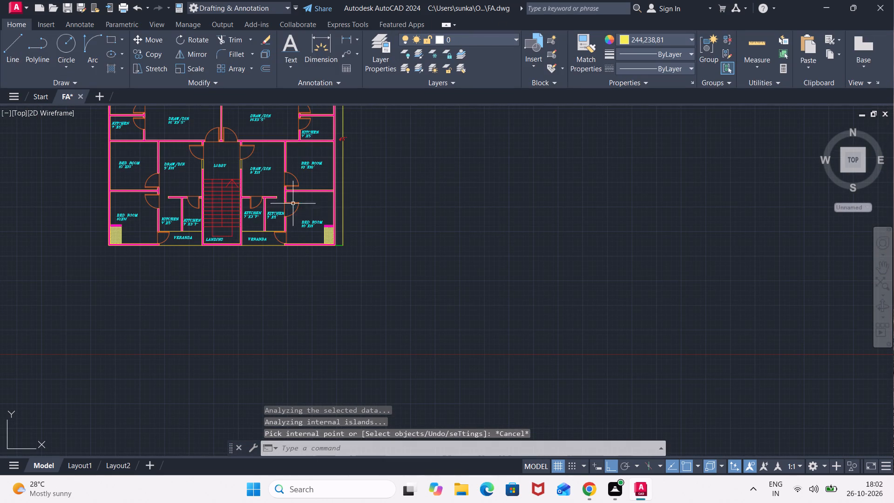
middle_click_drag(296, 158, 379, 305)
left_click(447, 159)
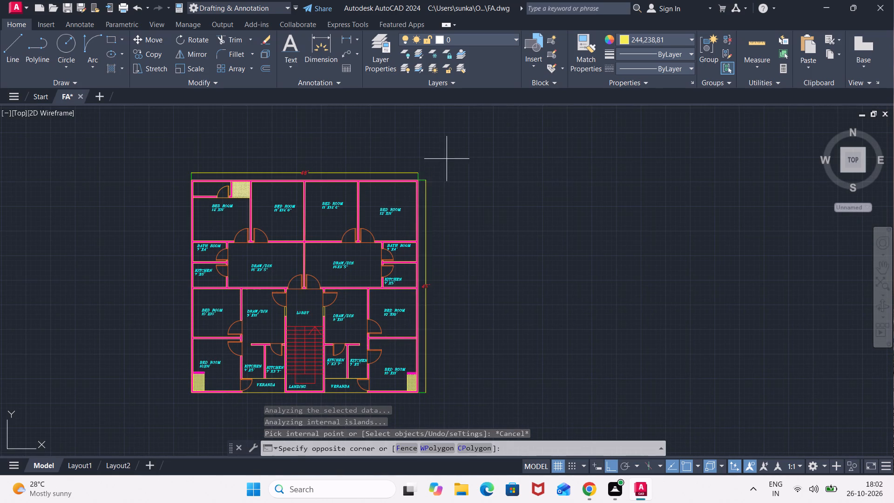
left_click(157, 400)
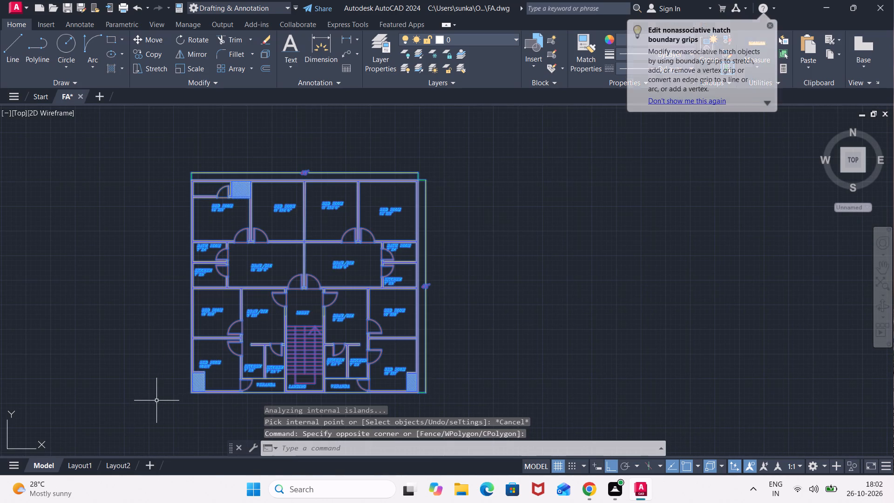
type("OVER")
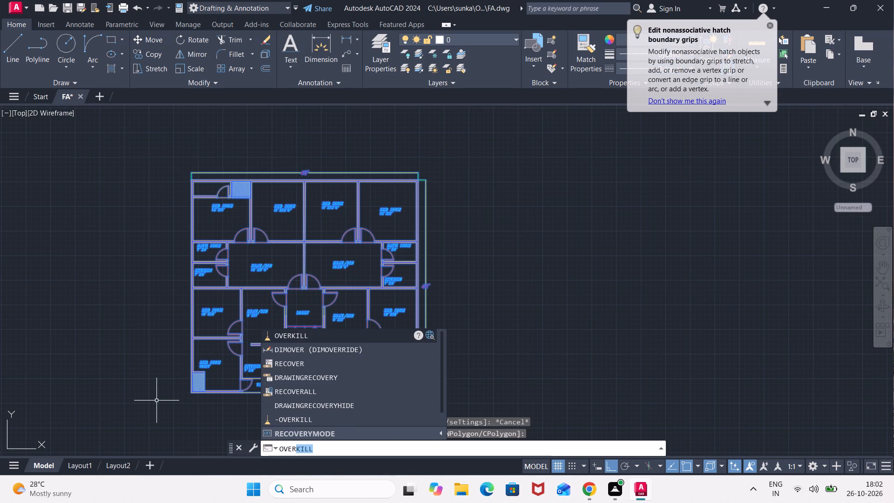
key("l")
key("BackSpace")
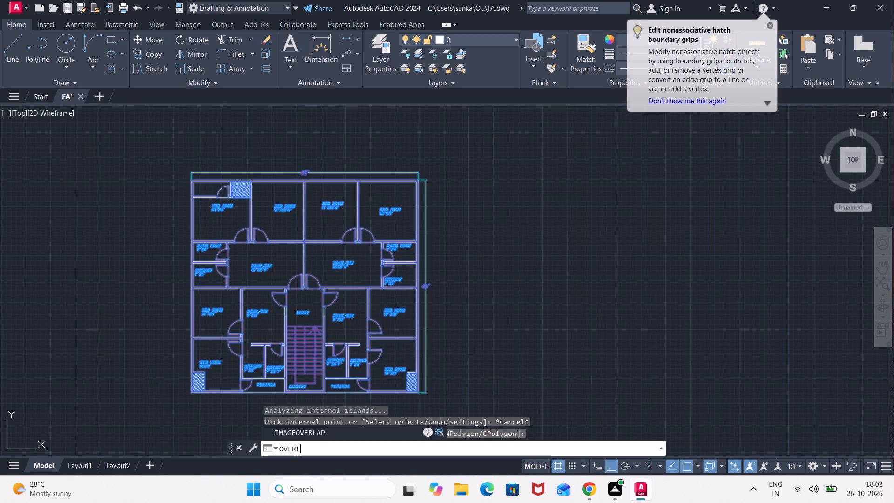
type("KILL")
key("Return")
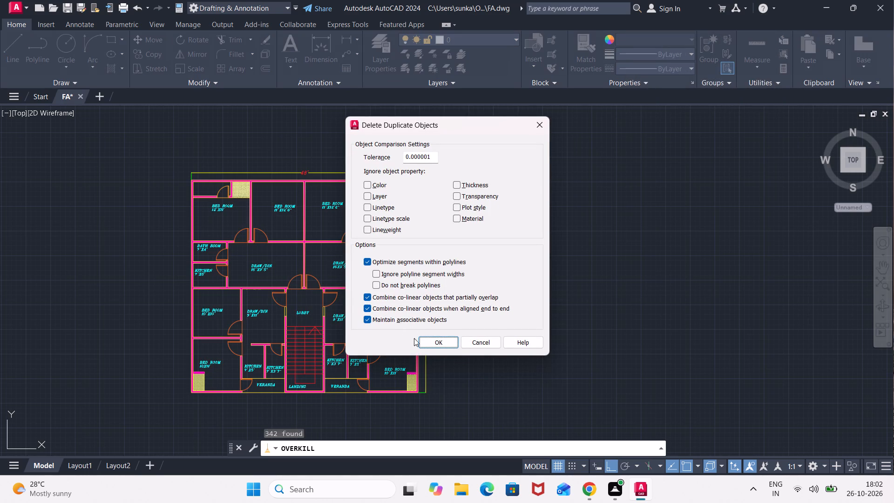
left_click(442, 341)
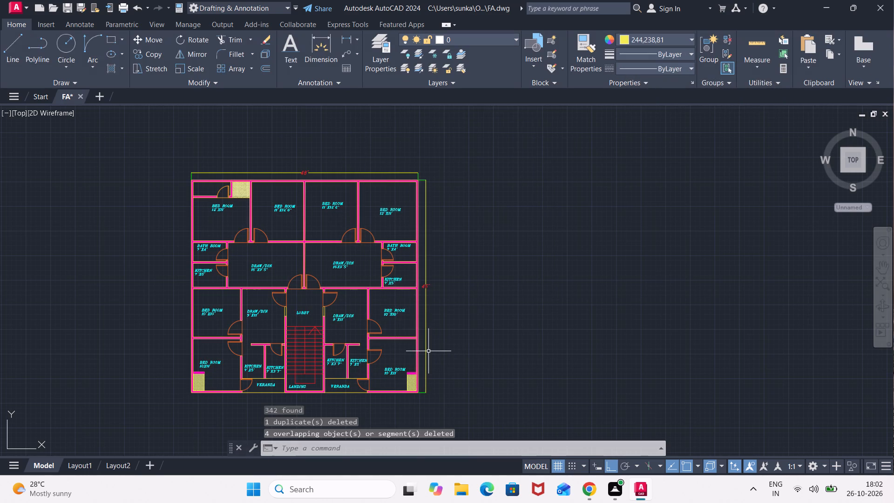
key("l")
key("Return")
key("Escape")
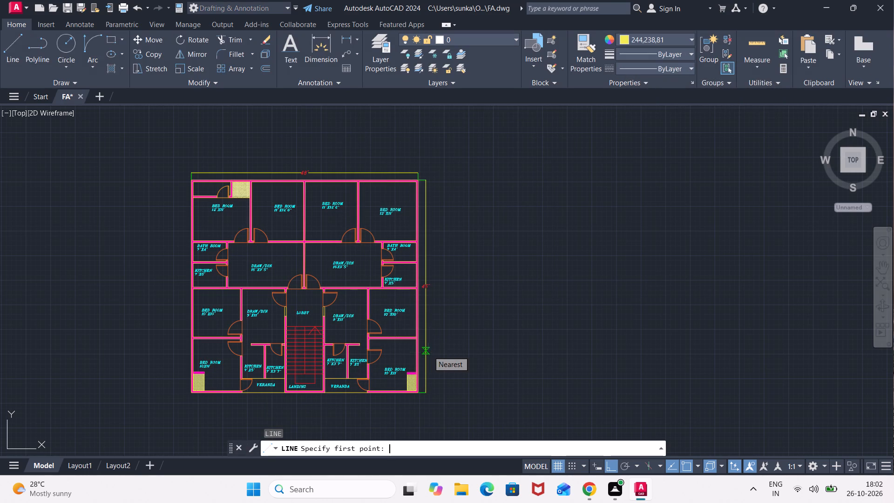
Open the Options dialog and close it without changing any setting.
type("OP")
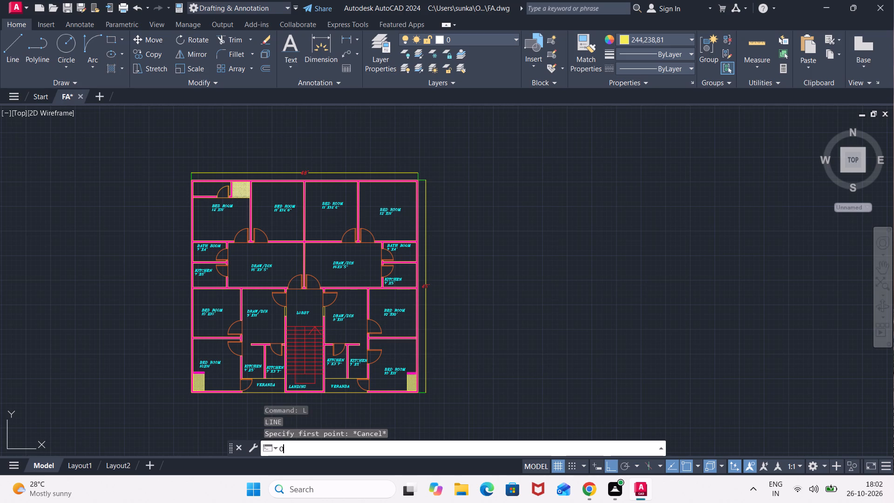
key("Return")
key("Return")
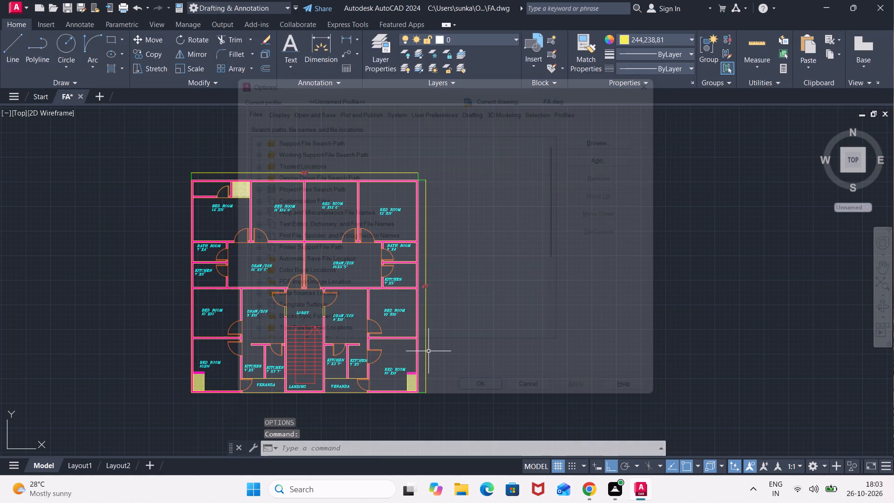
Save the floor plan drawing.
key("ctrl+s")
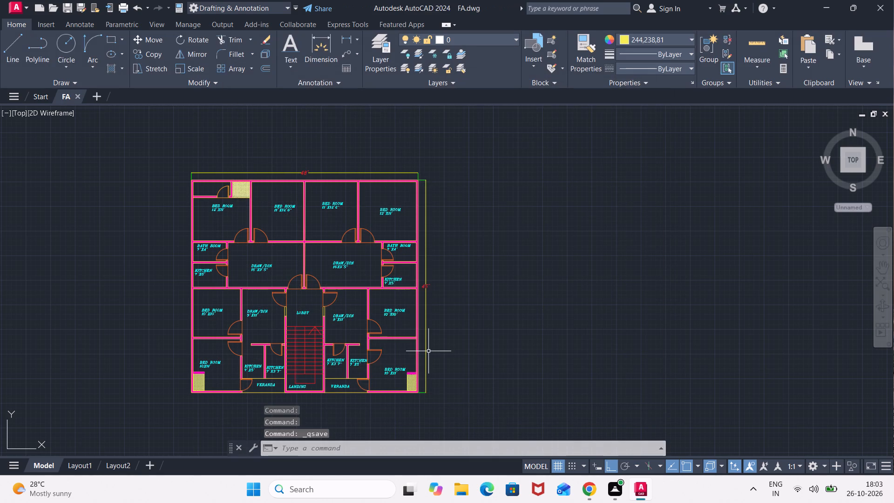
Query the LOGFILENAME system variable for the drawing's log file path.
type("LOGFILENA")
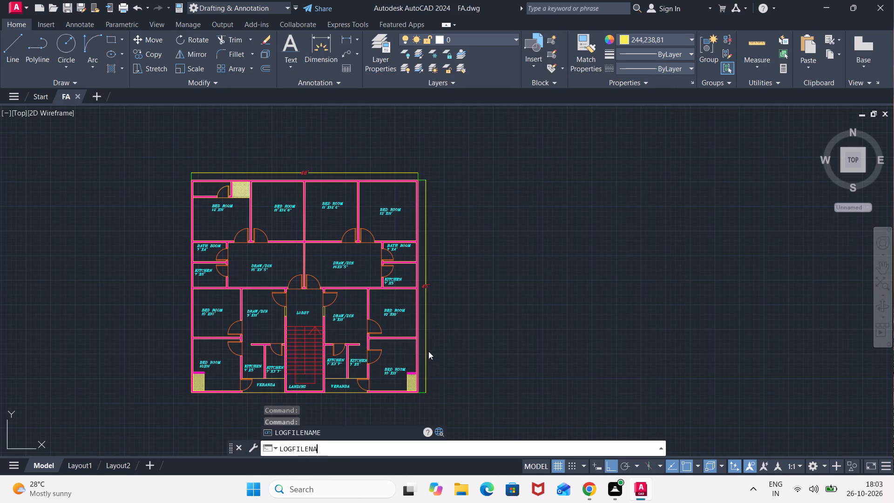
type("ME")
key("Return")
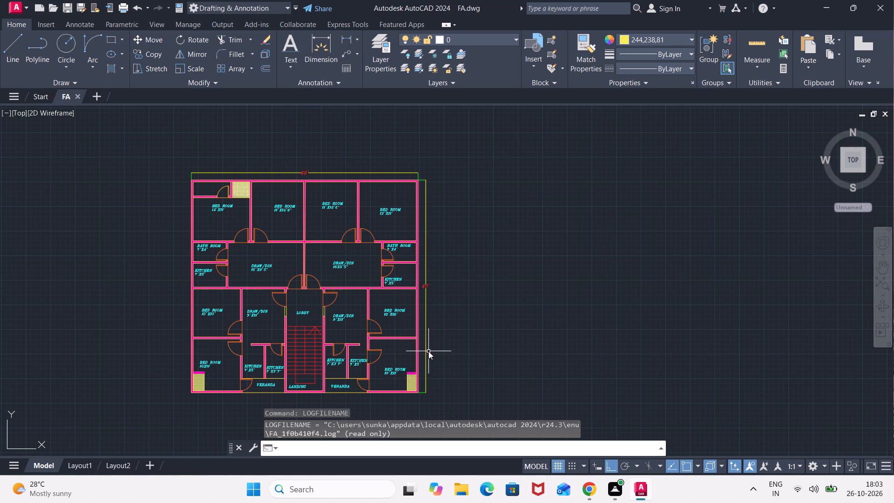
Start a plot of the model with Microsoft Print to PDF as the printer and Letter as the paper size.
key("ctrl+p")
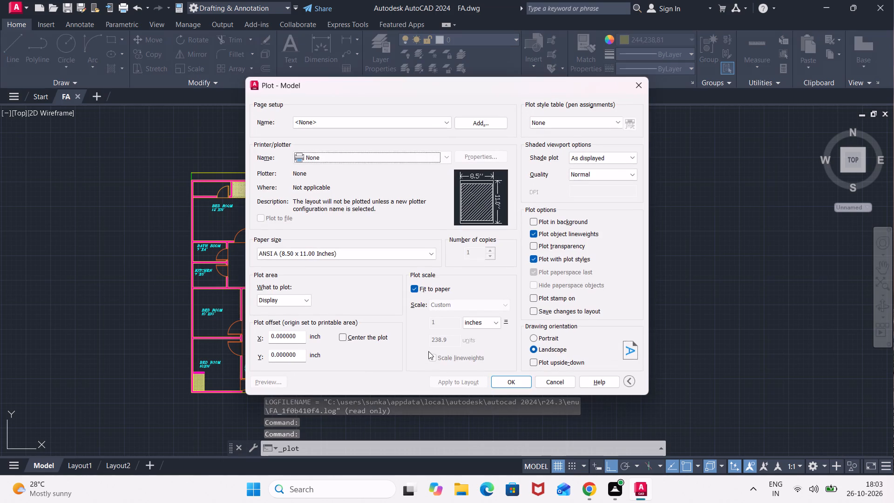
left_click(444, 155)
left_click(399, 188)
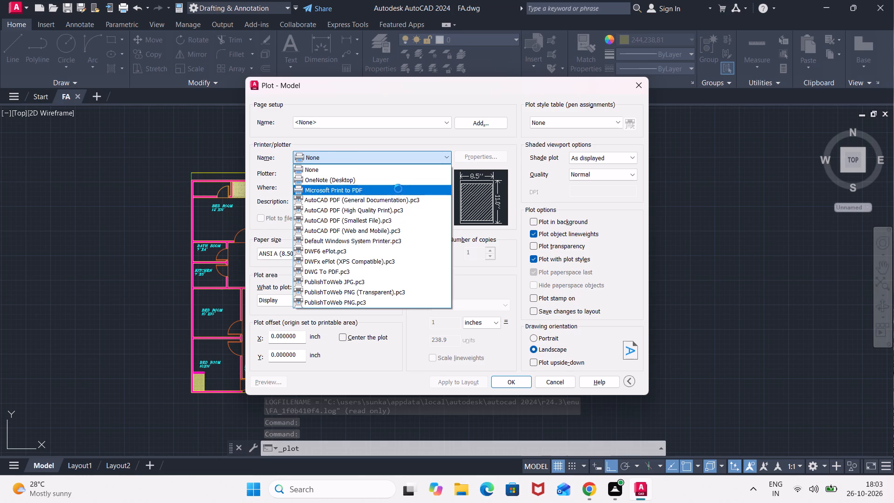
left_click(371, 257)
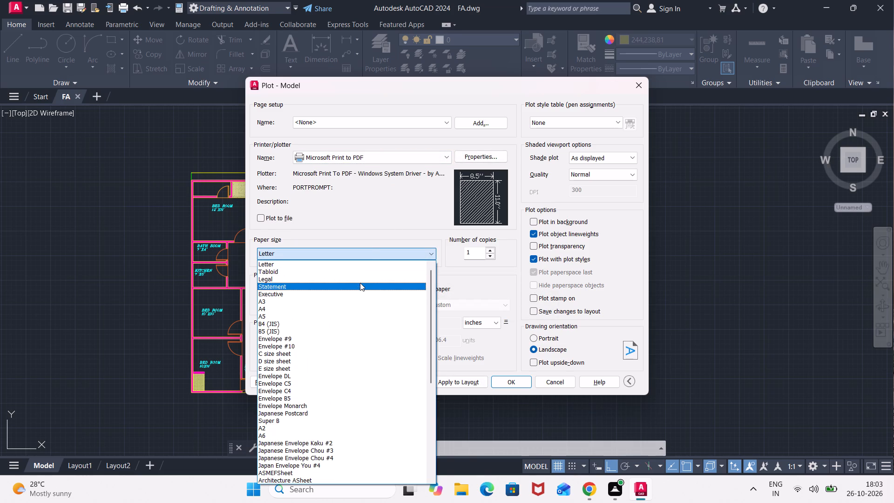
left_click(388, 223)
Set the plot area to a window enclosing the whole floor plan with its outer dimensions.
left_click(305, 301)
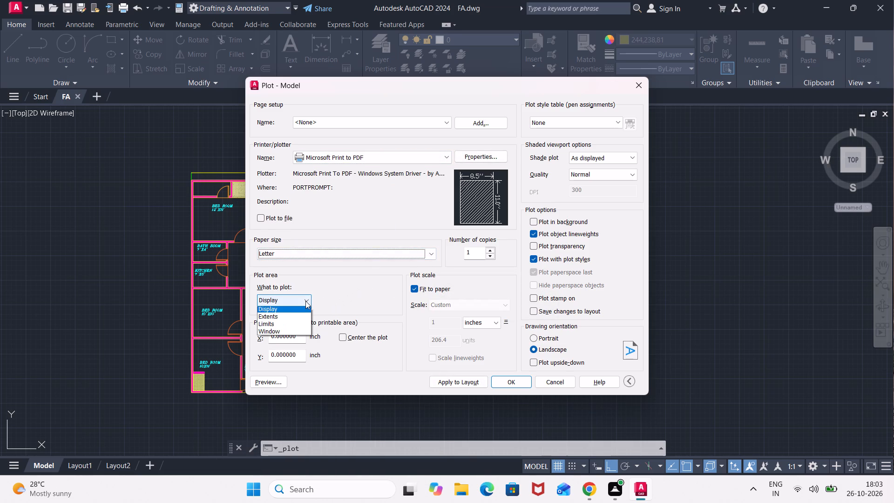
left_click(286, 333)
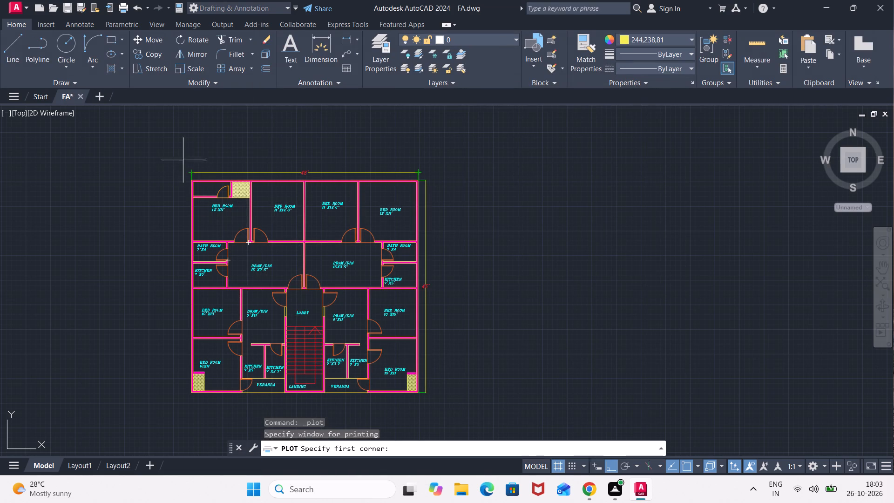
left_click(176, 152)
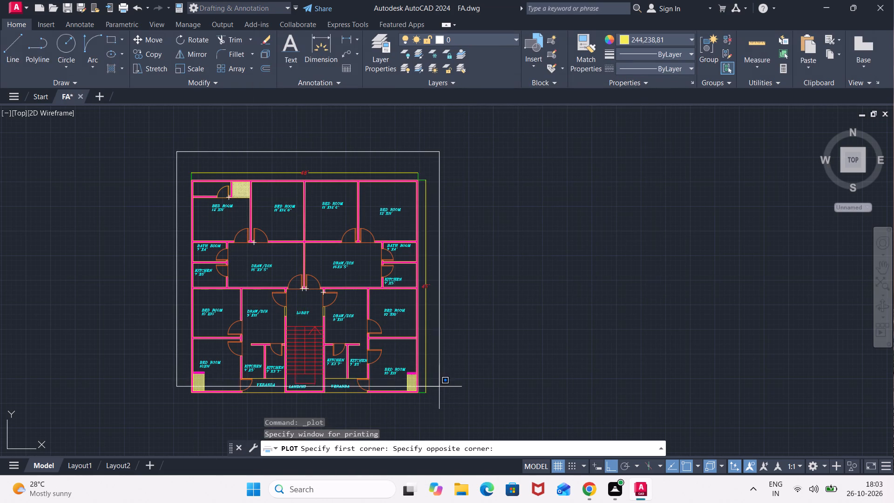
scroll(442, 405, "up", 3)
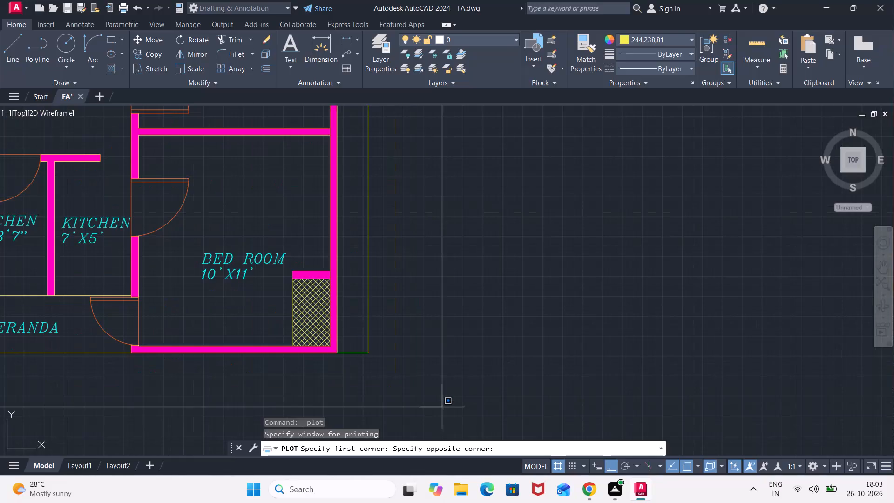
scroll(442, 407, "up", 1)
left_click(442, 407)
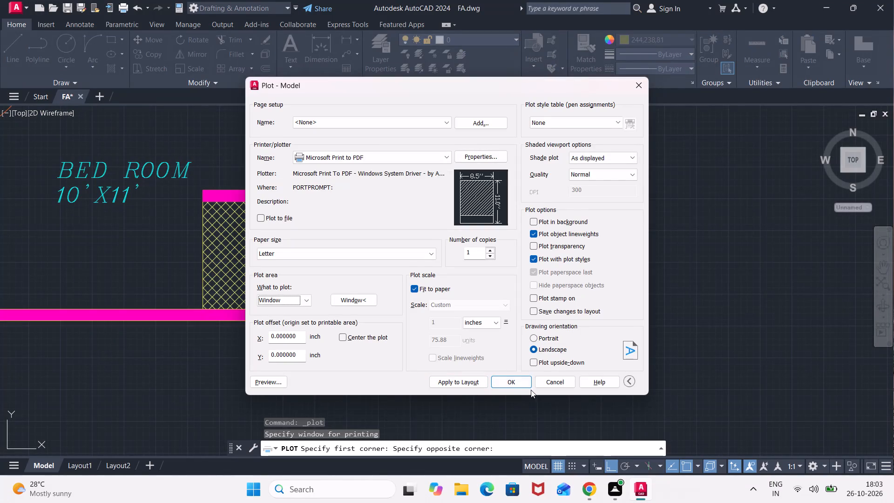
Run the plot and name the PDF output FA in the Documents folder.
left_click(518, 381)
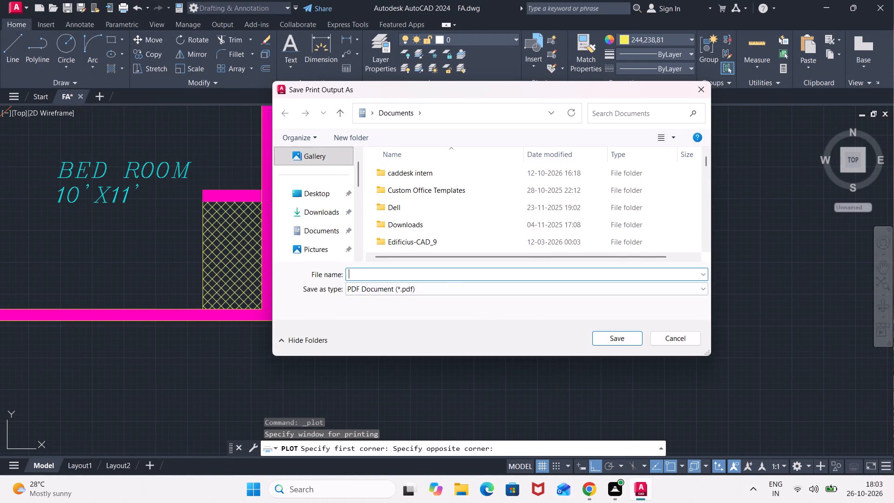